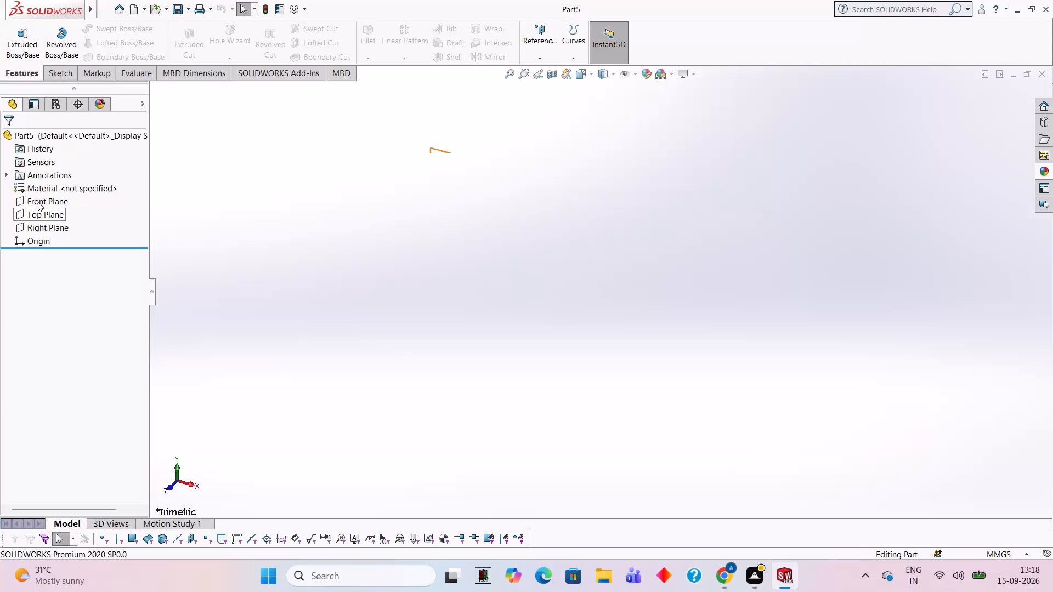
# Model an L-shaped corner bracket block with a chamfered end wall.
# On the Front Plane, sketch a 40 mm vertical line up from the origin and a 40 mm horizontal line from its upper end.
pyautogui.click(37, 206)
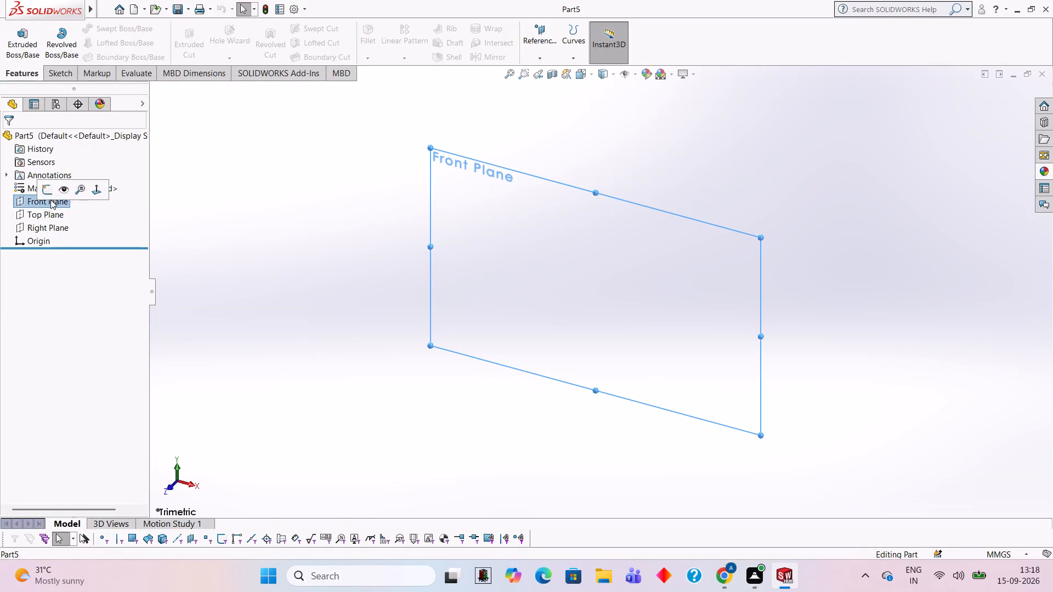
pyautogui.click(49, 193)
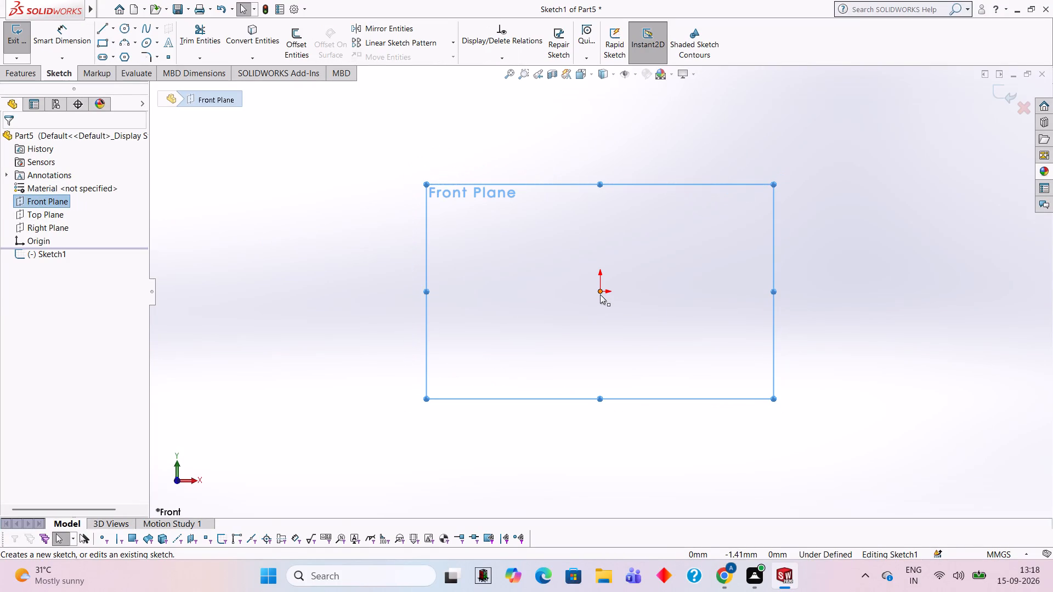
pyautogui.click(600, 294)
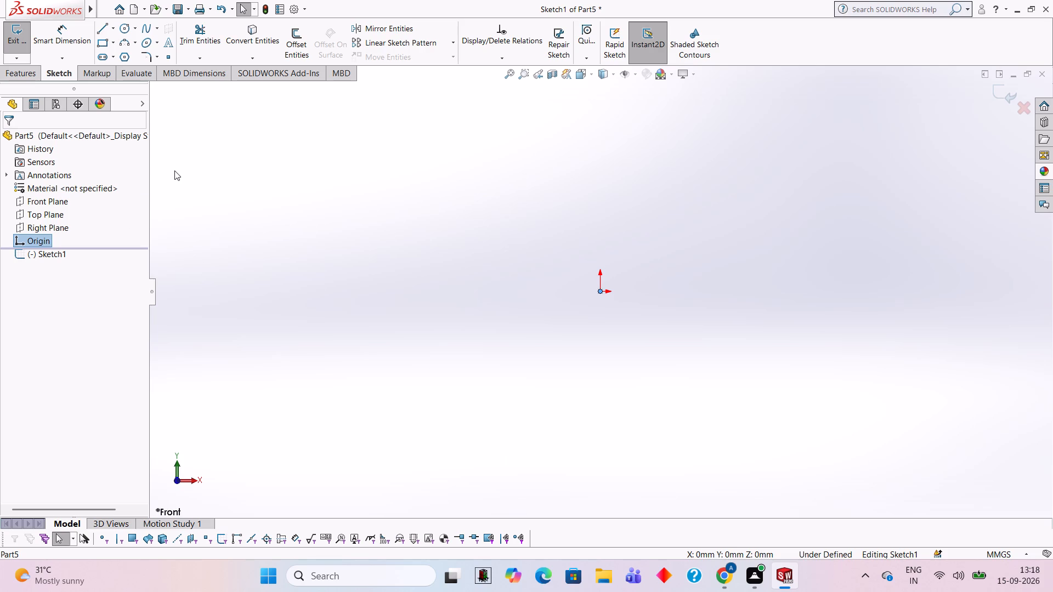
pyautogui.click(106, 23)
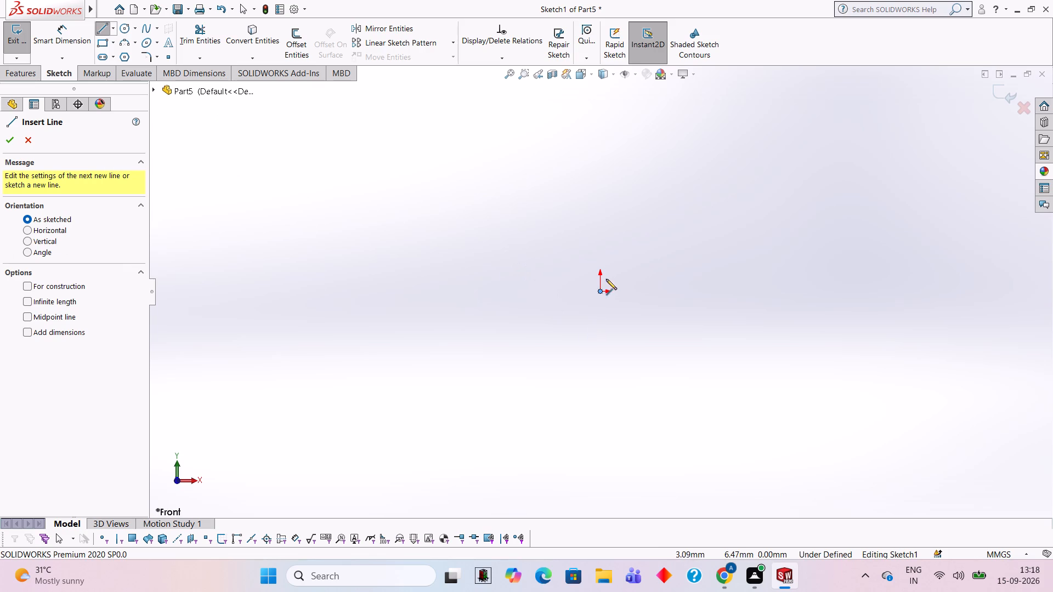
pyautogui.click(598, 291)
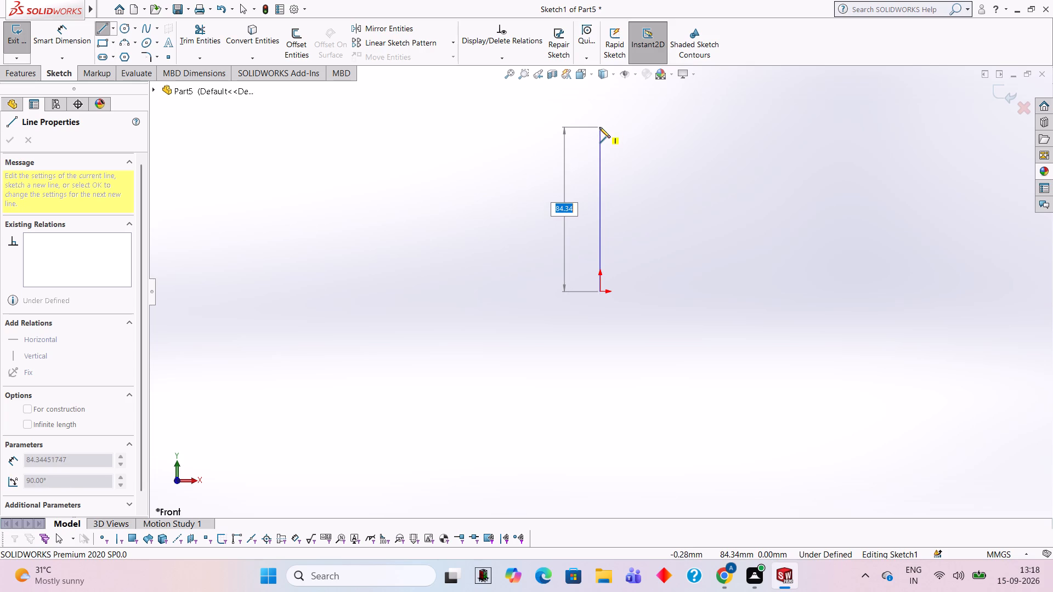
pyautogui.write('40')
pyautogui.press('Return')
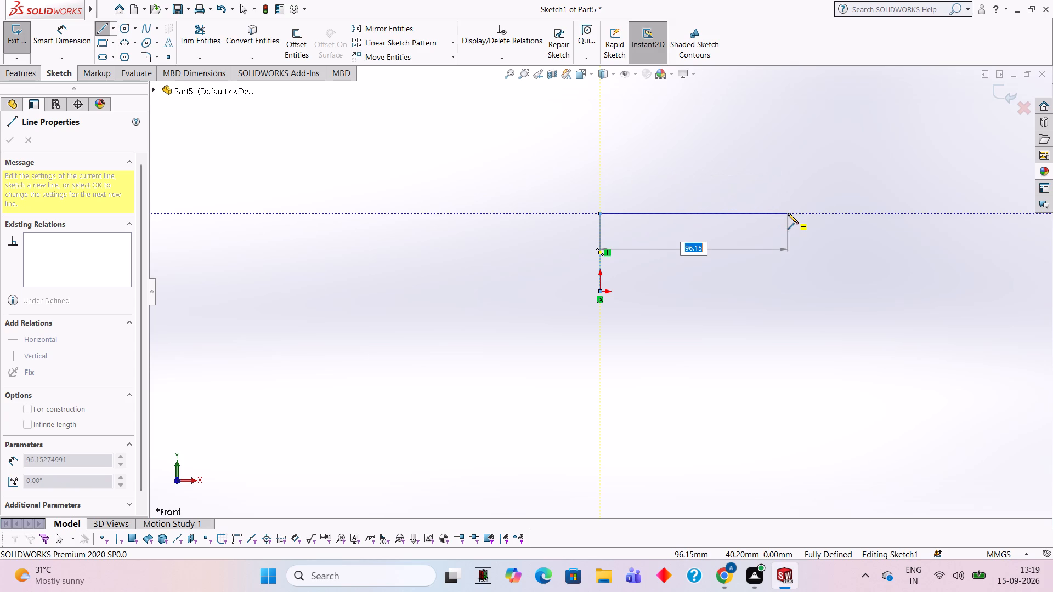
pyautogui.write('40')
pyautogui.press('Return')
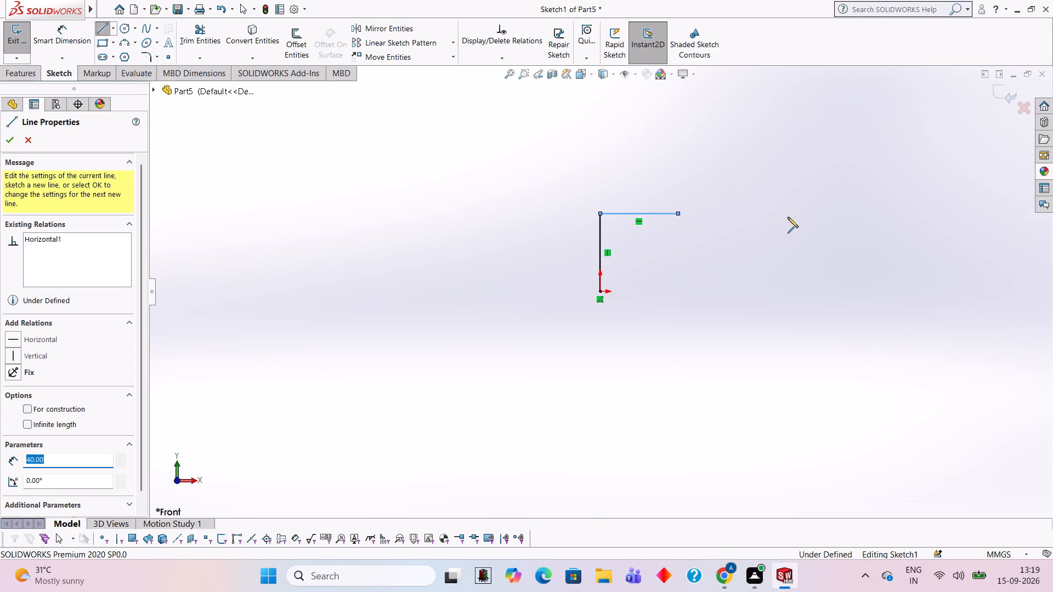
pyautogui.press('Escape')
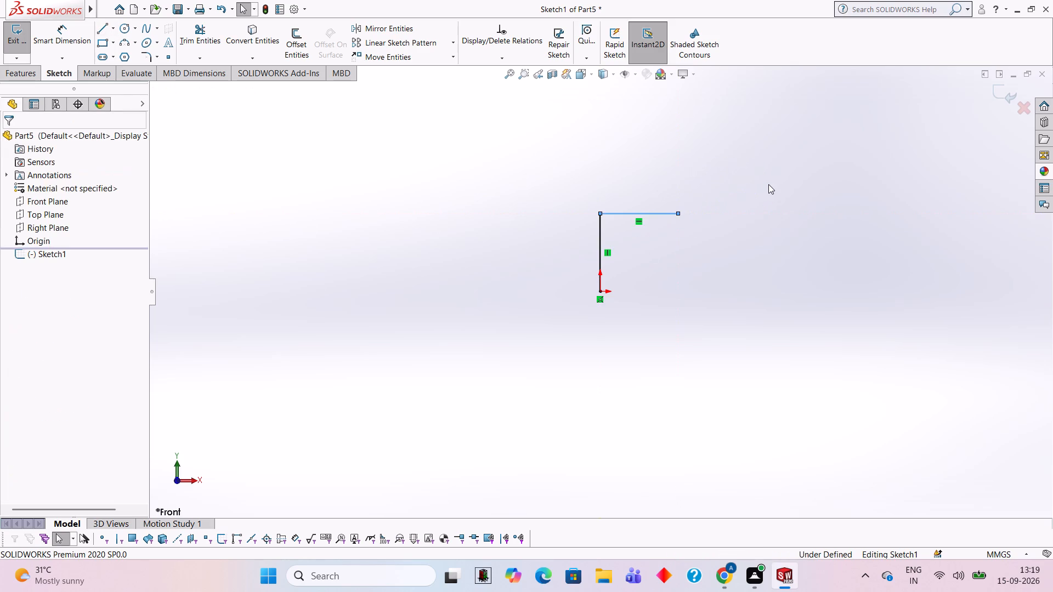
# Close the profile with a 70 mm base line from the origin, a 20 mm vertical edge and a sloped line to the top edge's free end.
pyautogui.click(103, 31)
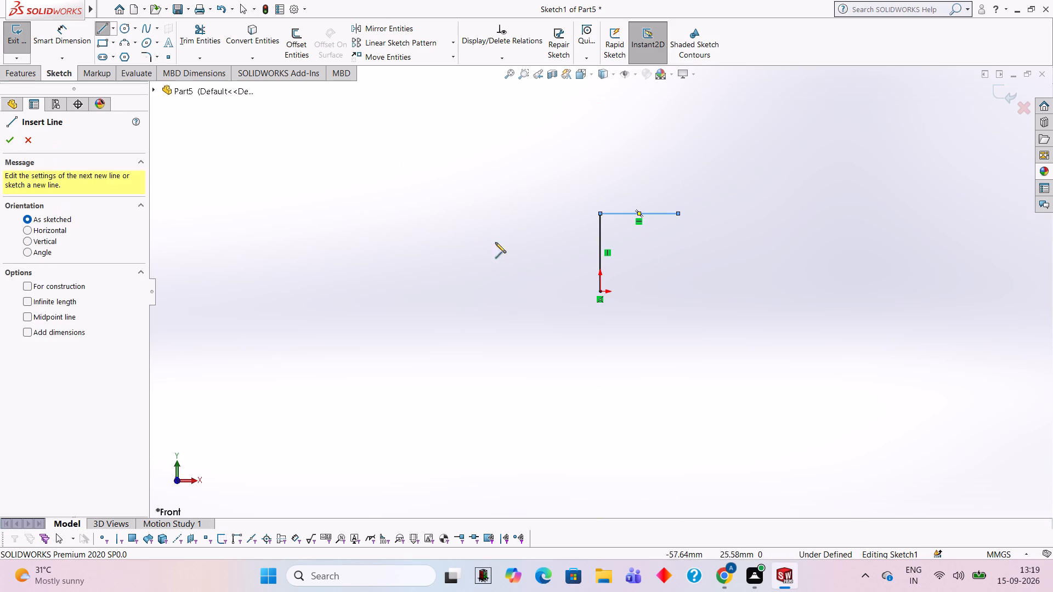
pyautogui.click(598, 293)
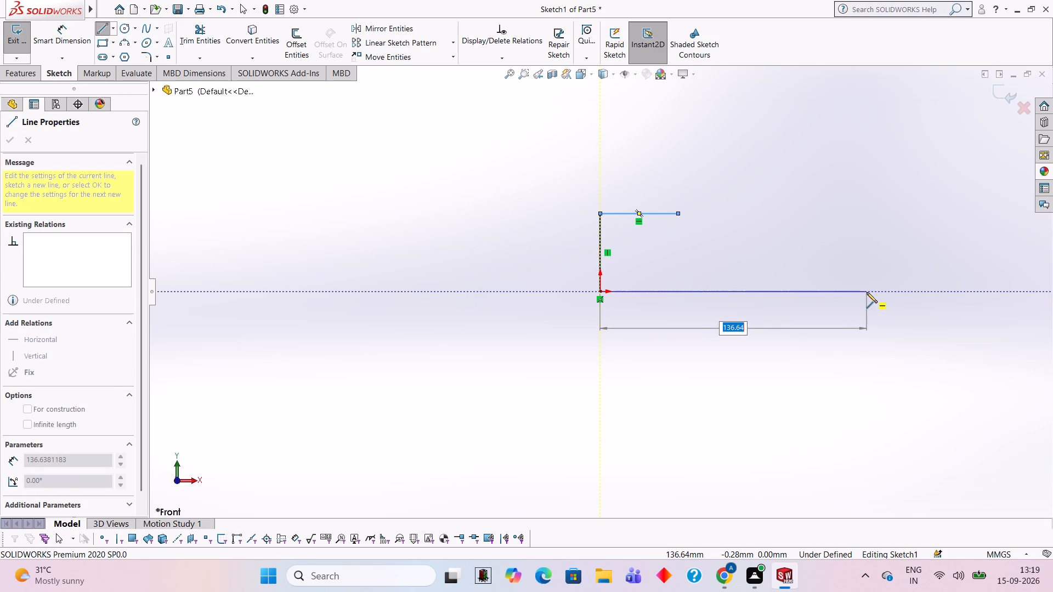
pyautogui.write('70')
pyautogui.press('Return')
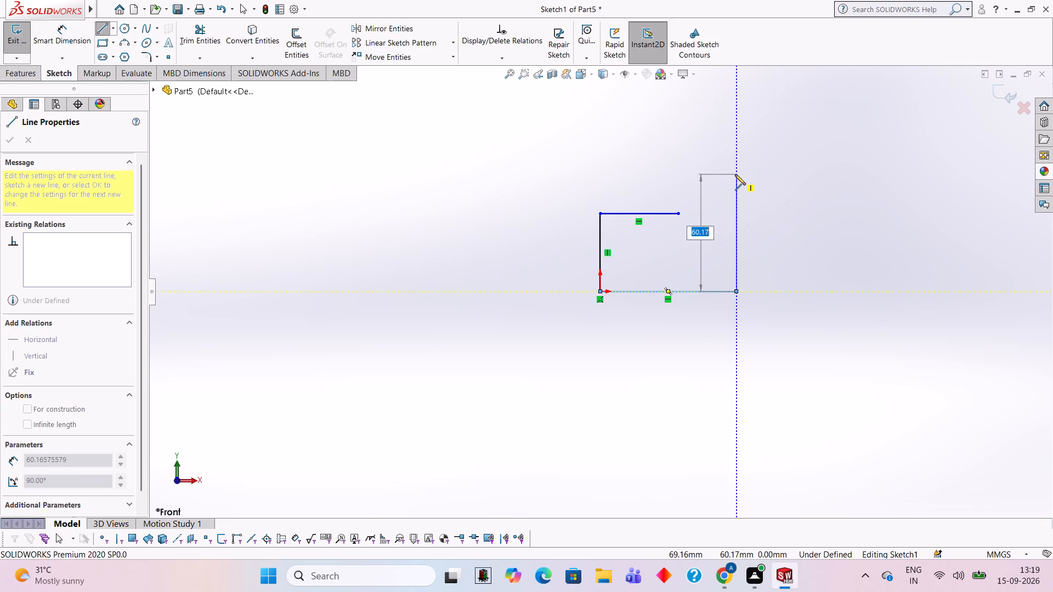
pyautogui.write('20')
pyautogui.press('Return')
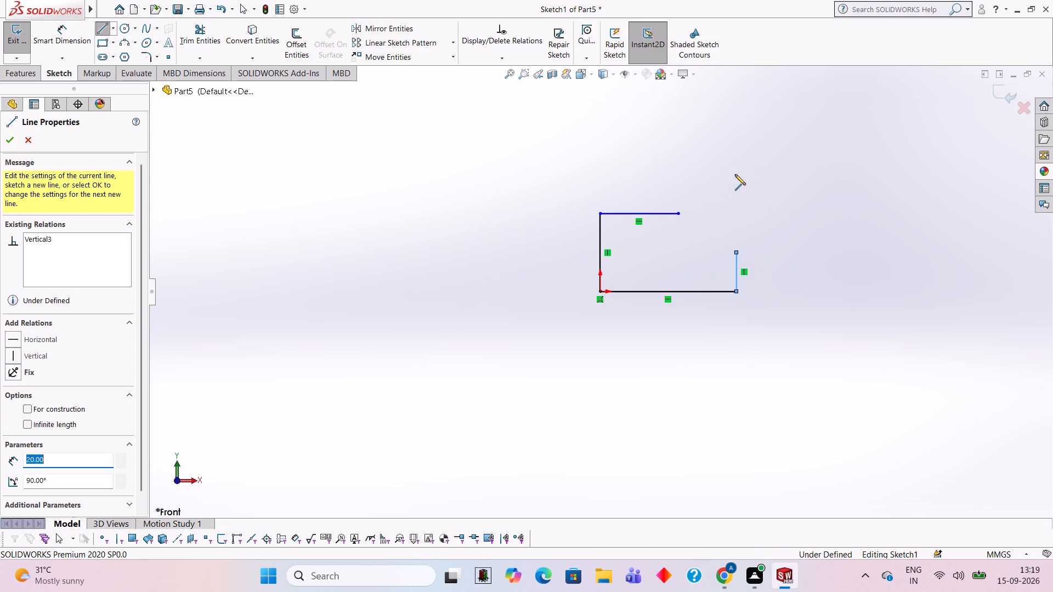
pyautogui.click(677, 212)
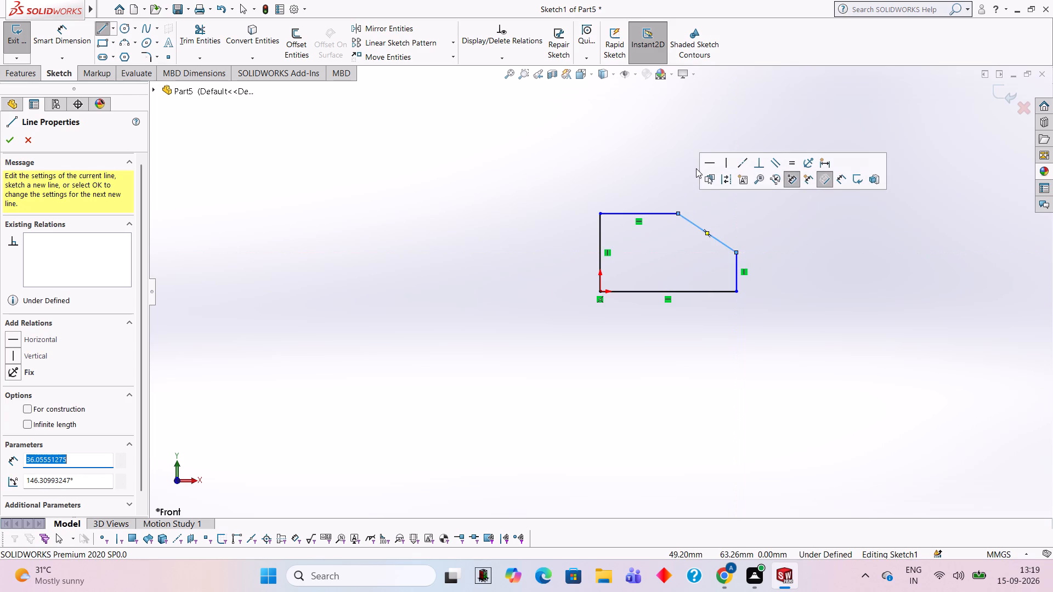
pyautogui.press('Escape')
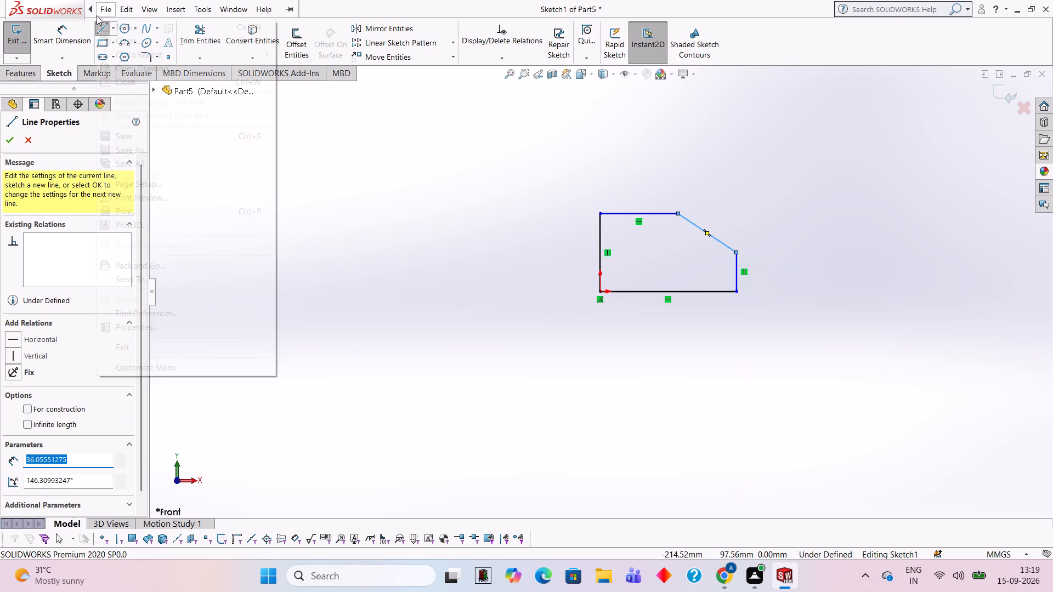
# Dimension the profile's short vertical edge and its overall height between the upper-left and lower-right corners.
pyautogui.click(52, 30)
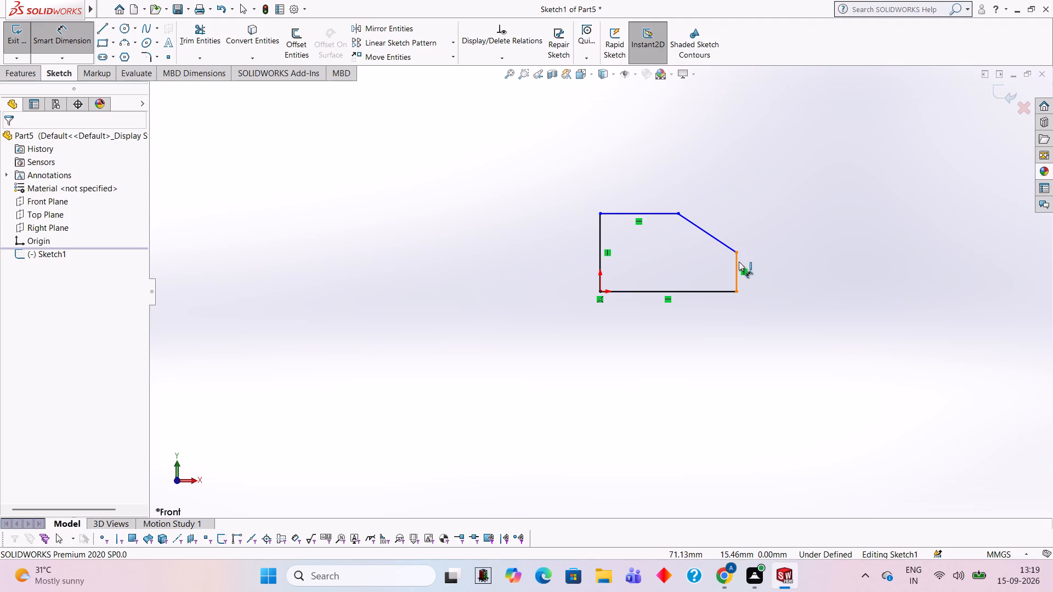
pyautogui.click(739, 261)
pyautogui.click(782, 261)
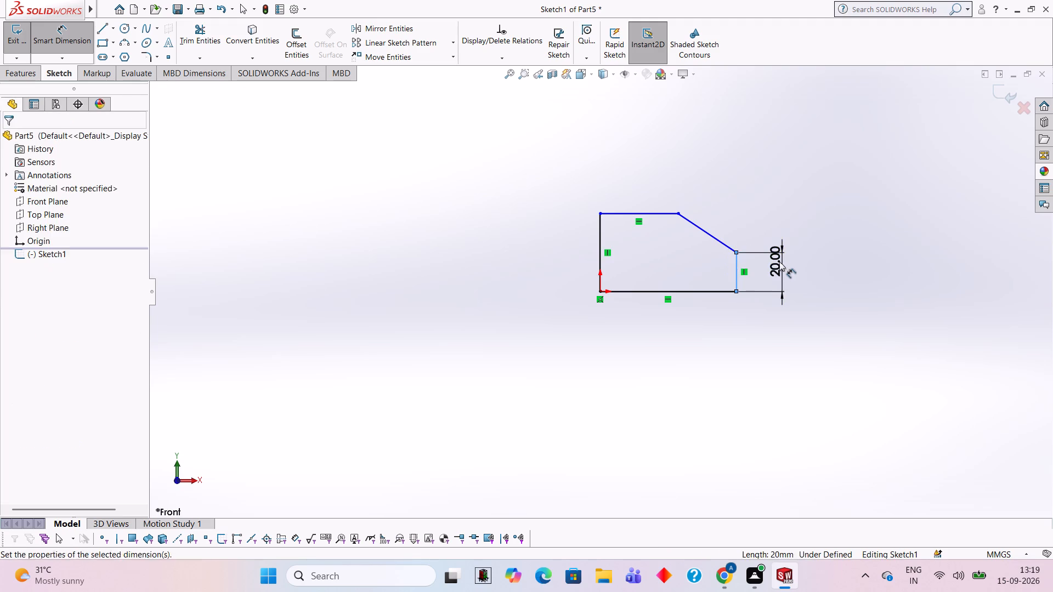
pyautogui.click(730, 251)
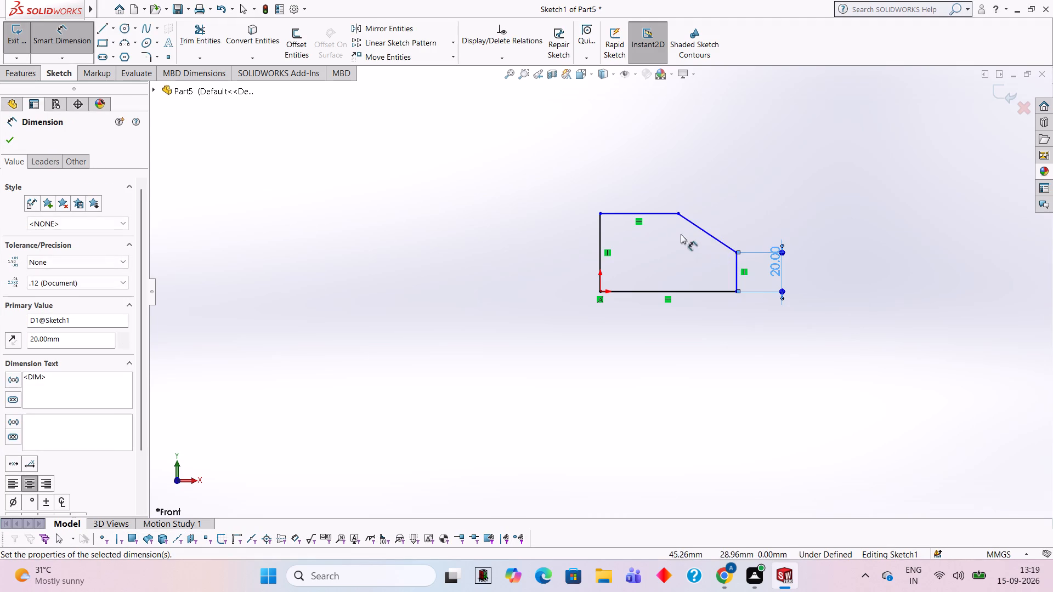
pyautogui.click(602, 214)
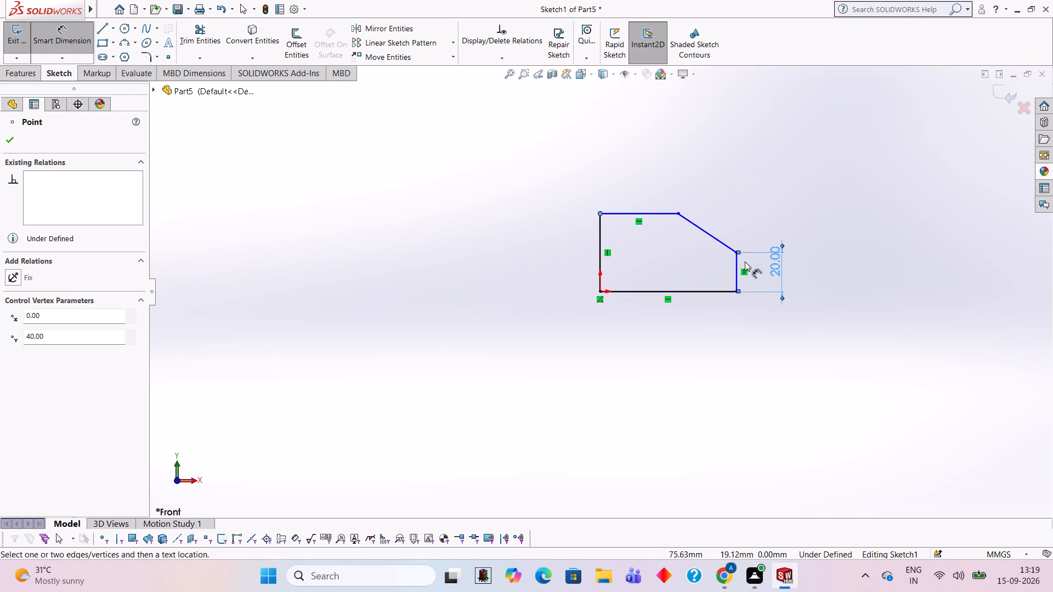
pyautogui.click(734, 293)
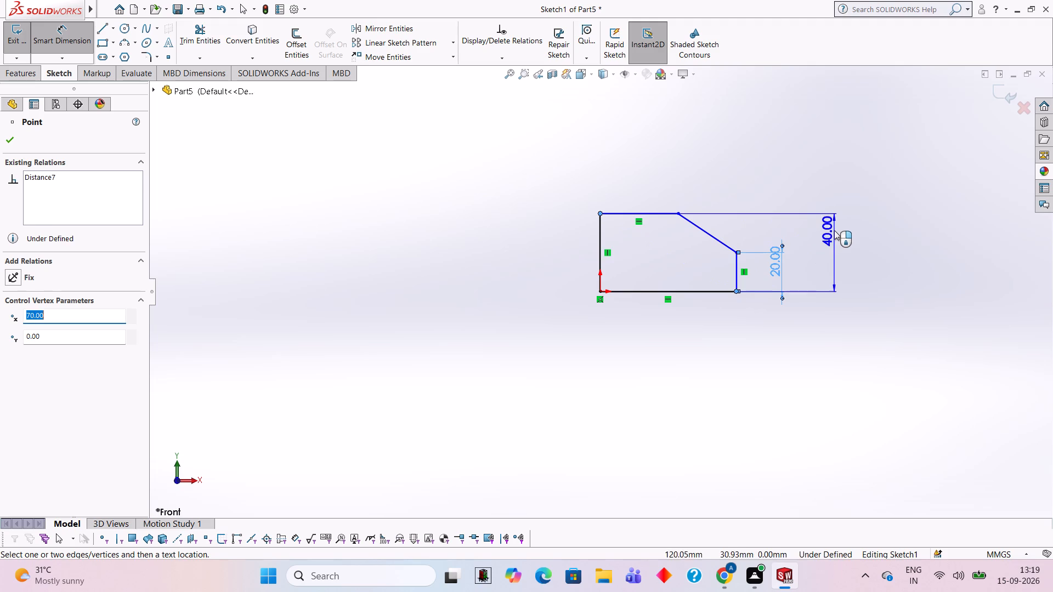
pyautogui.click(832, 230)
pyautogui.click(782, 219)
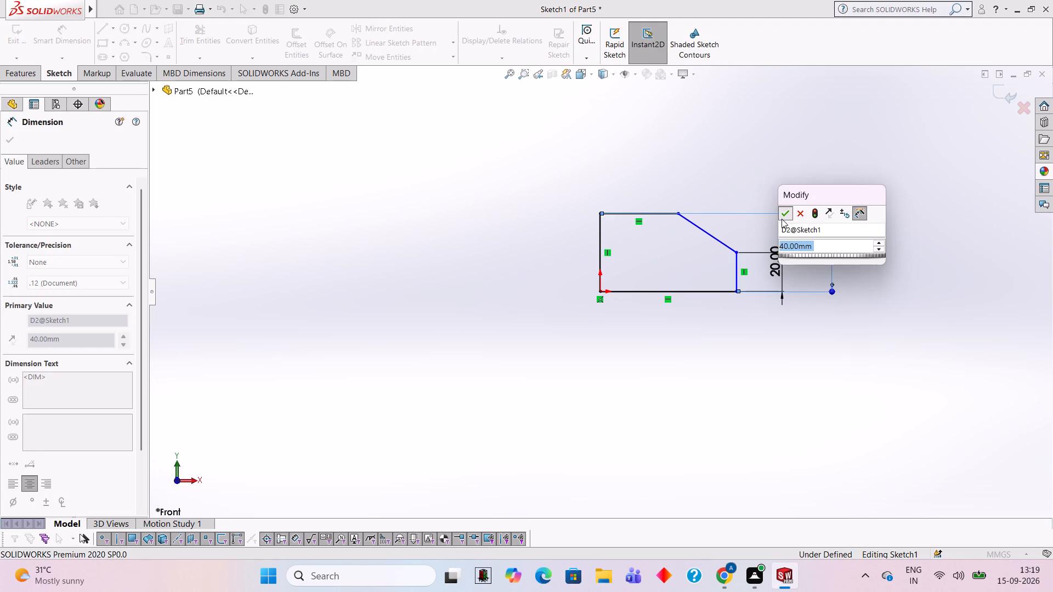
# Dimension the horizontal span of the sloped edge, placing the dimension above the profile.
pyautogui.click(709, 232)
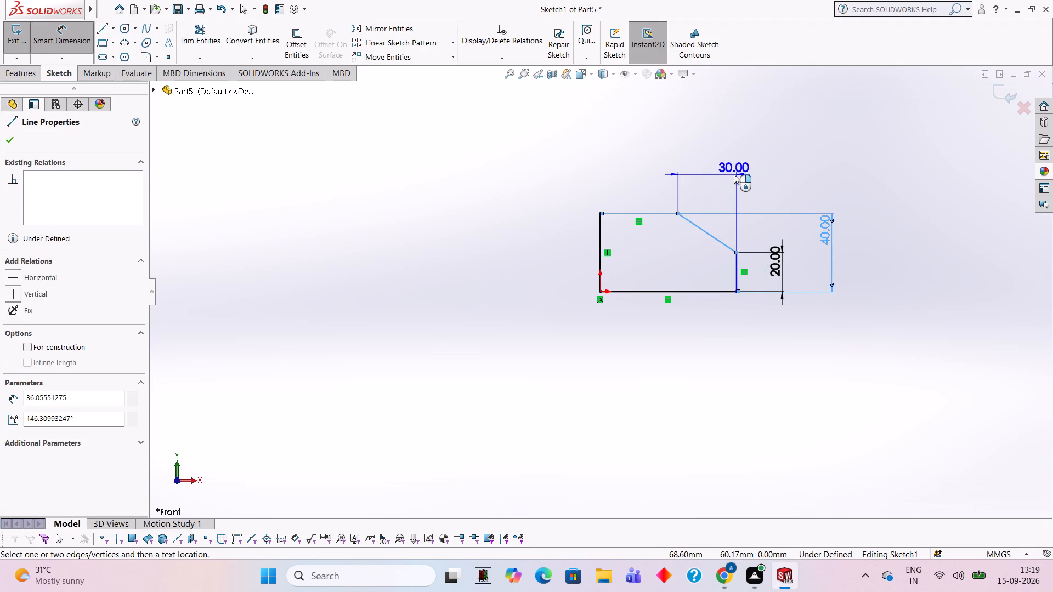
pyautogui.click(734, 174)
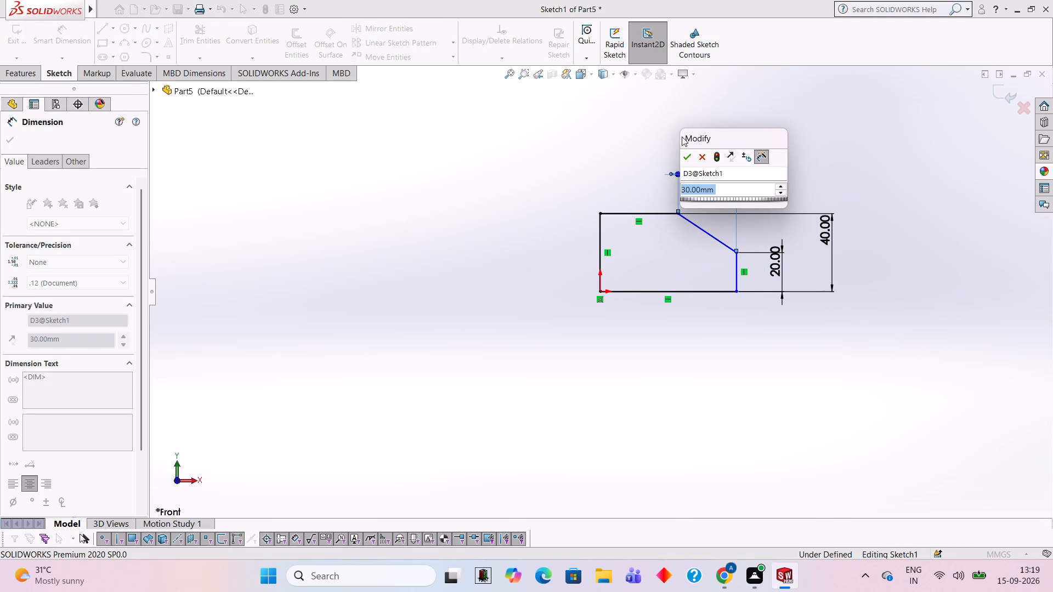
pyautogui.click(688, 155)
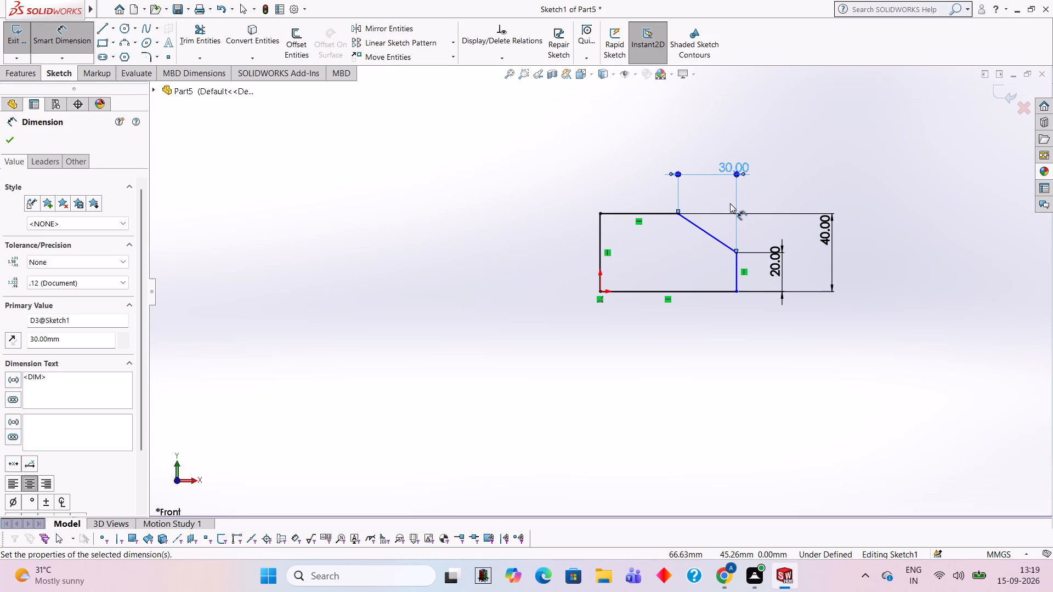
# Add a driven vertical dimension between the two endpoints of the sloped edge.
pyautogui.click(677, 215)
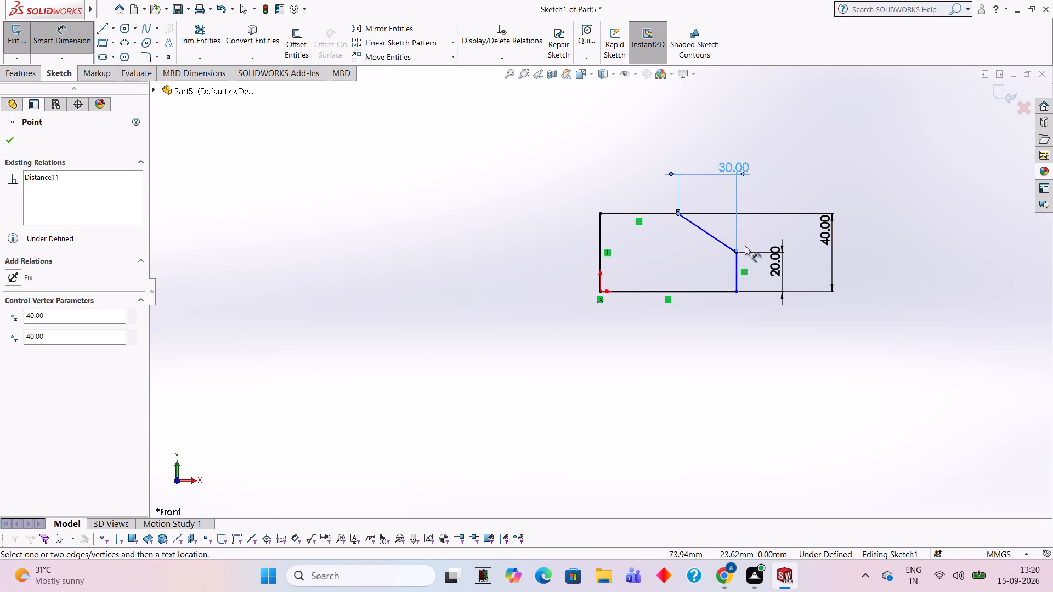
pyautogui.click(735, 252)
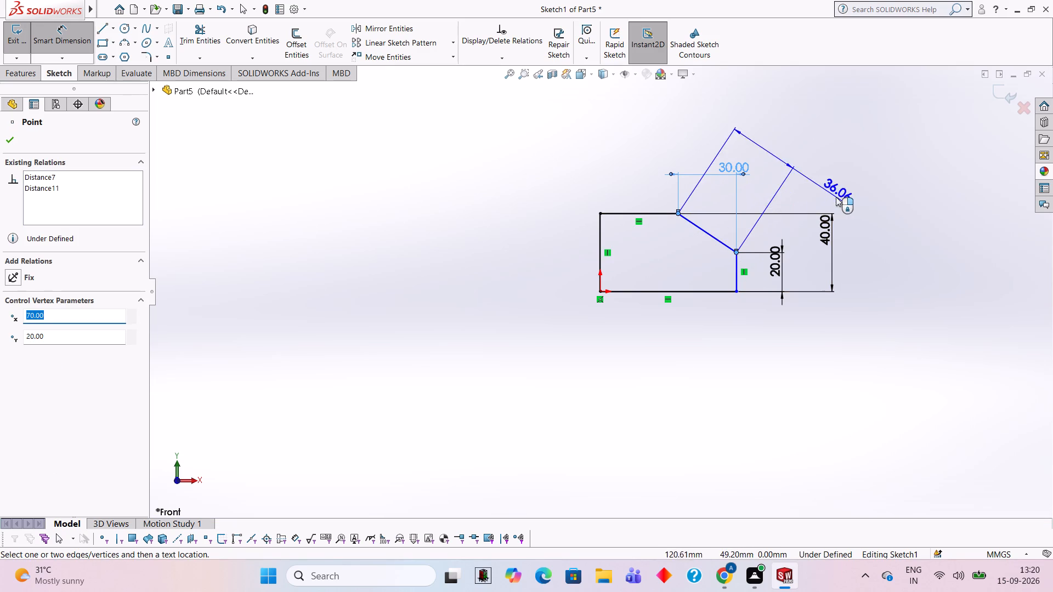
pyautogui.click(849, 234)
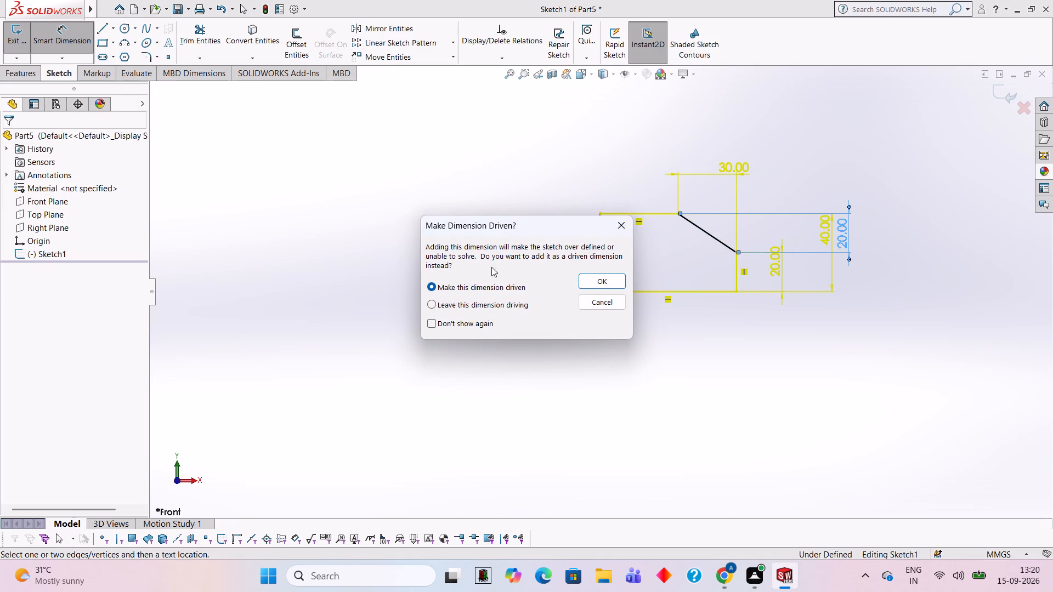
pyautogui.click(599, 276)
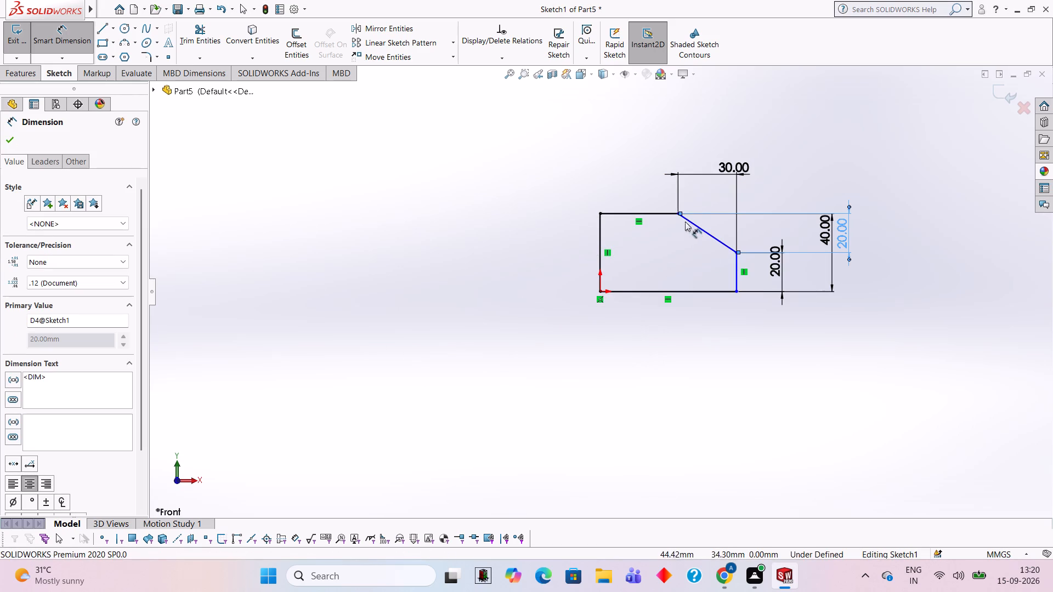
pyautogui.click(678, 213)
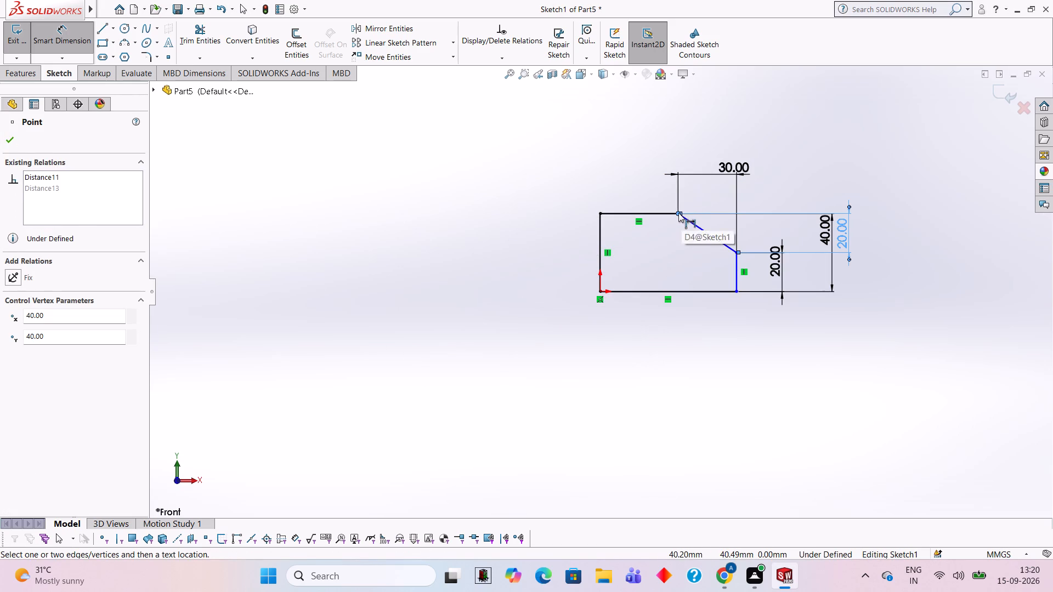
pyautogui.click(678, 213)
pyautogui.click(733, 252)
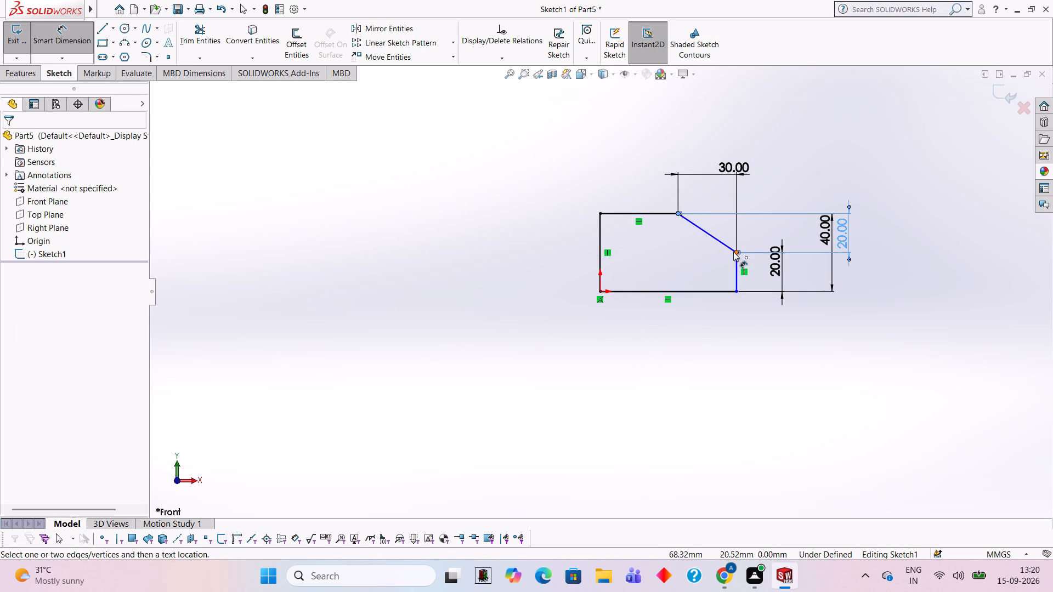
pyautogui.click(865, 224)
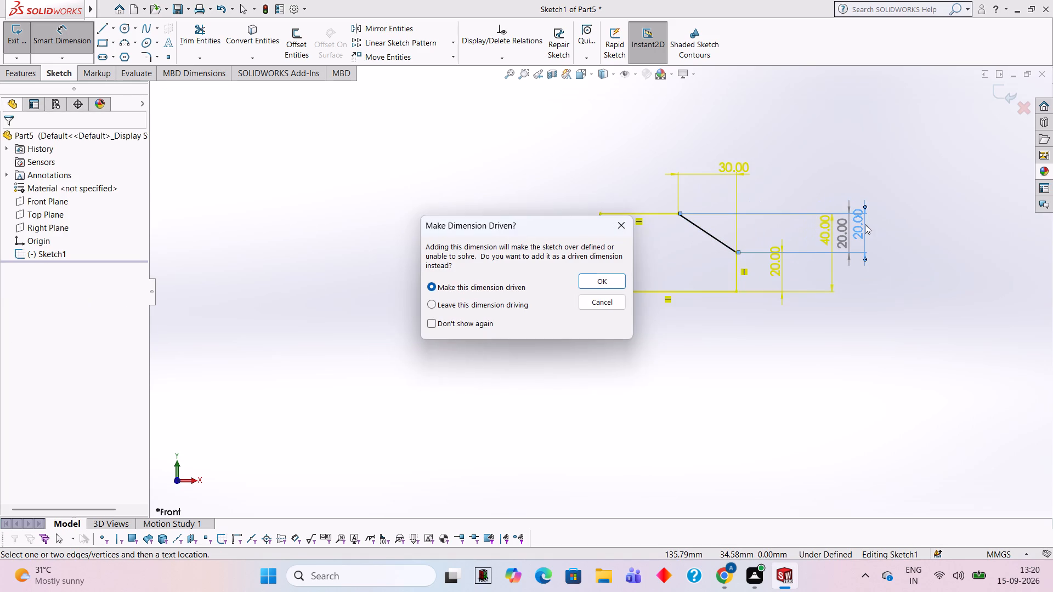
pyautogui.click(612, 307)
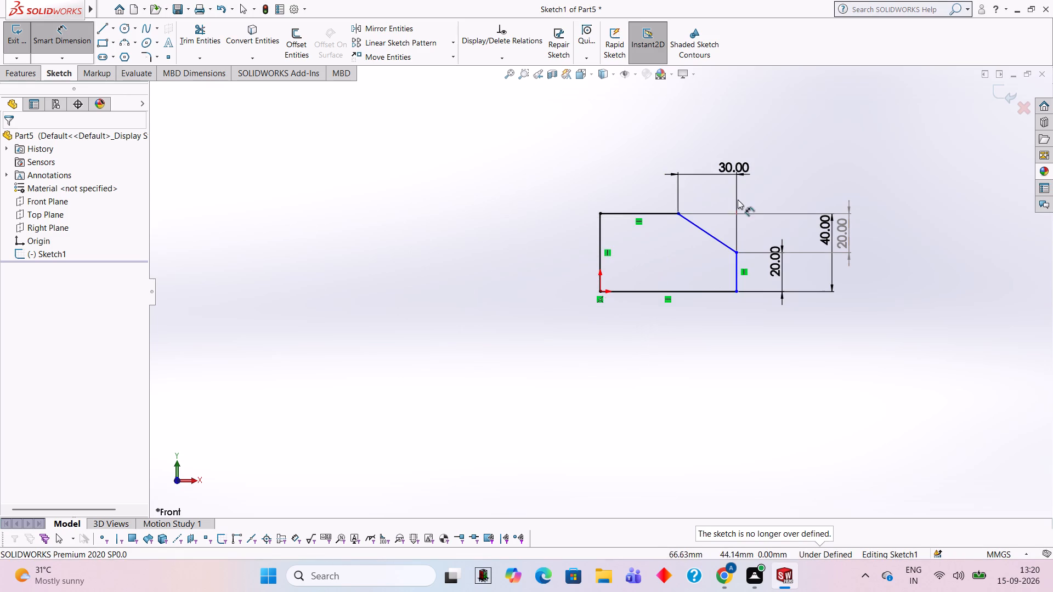
# Add a driven angle dimension between the sloped edge and the vertical edge at the origin, placed below the profile.
pyautogui.click(703, 231)
pyautogui.click(599, 238)
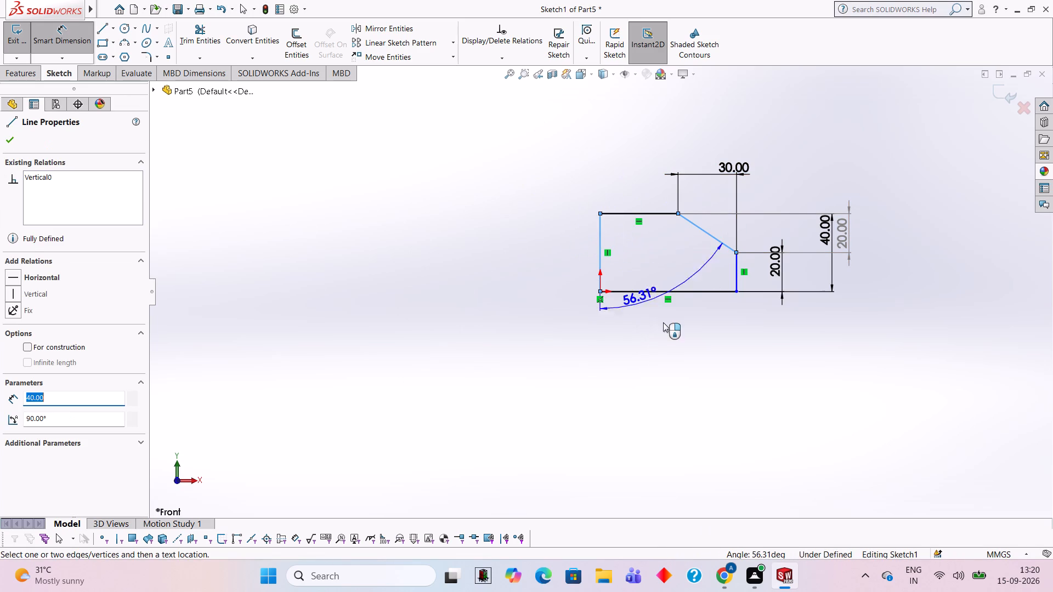
pyautogui.click(672, 334)
pyautogui.click(614, 287)
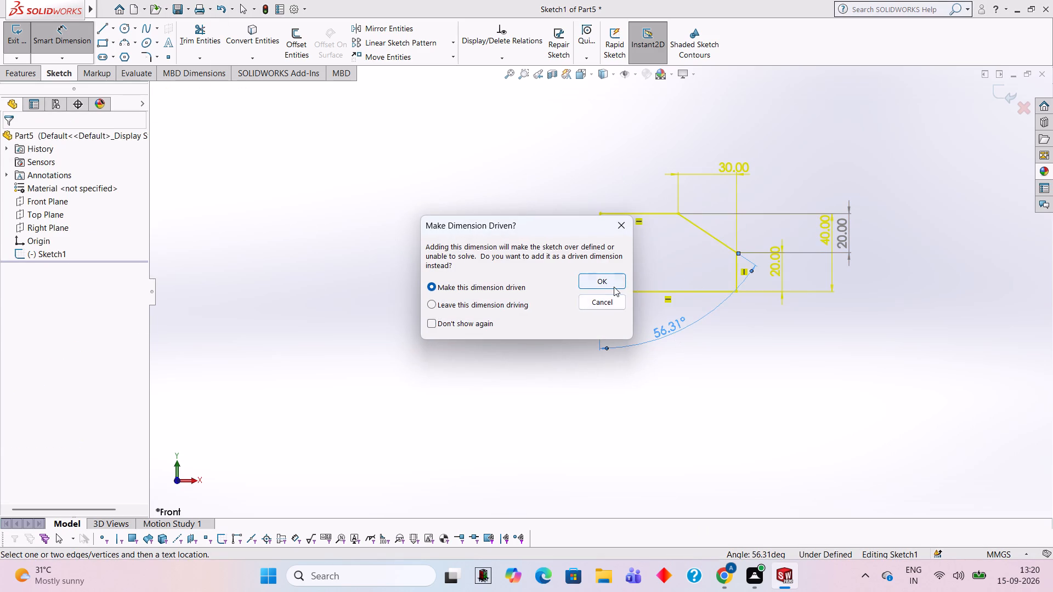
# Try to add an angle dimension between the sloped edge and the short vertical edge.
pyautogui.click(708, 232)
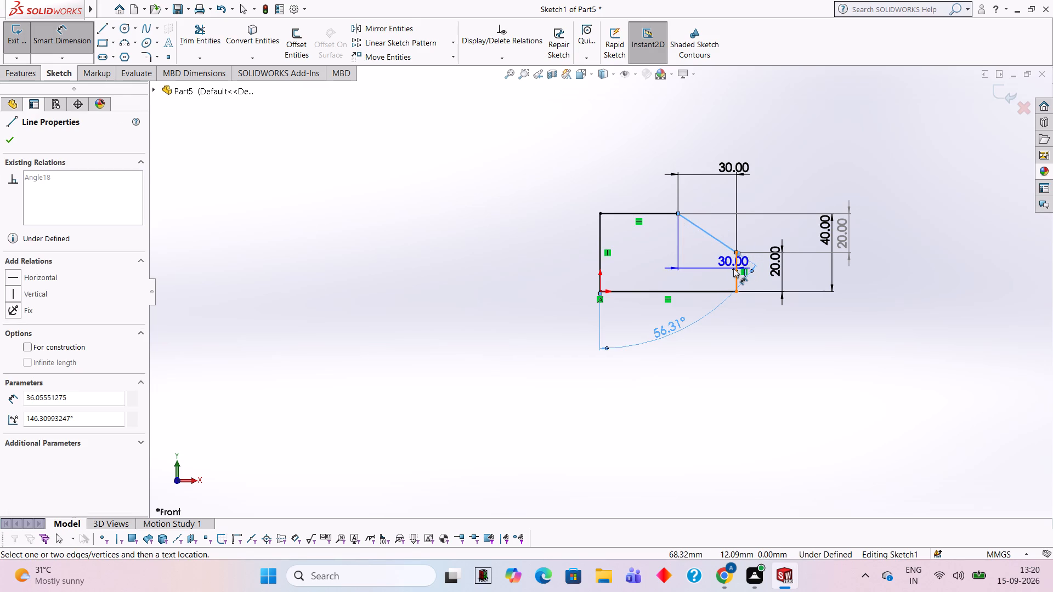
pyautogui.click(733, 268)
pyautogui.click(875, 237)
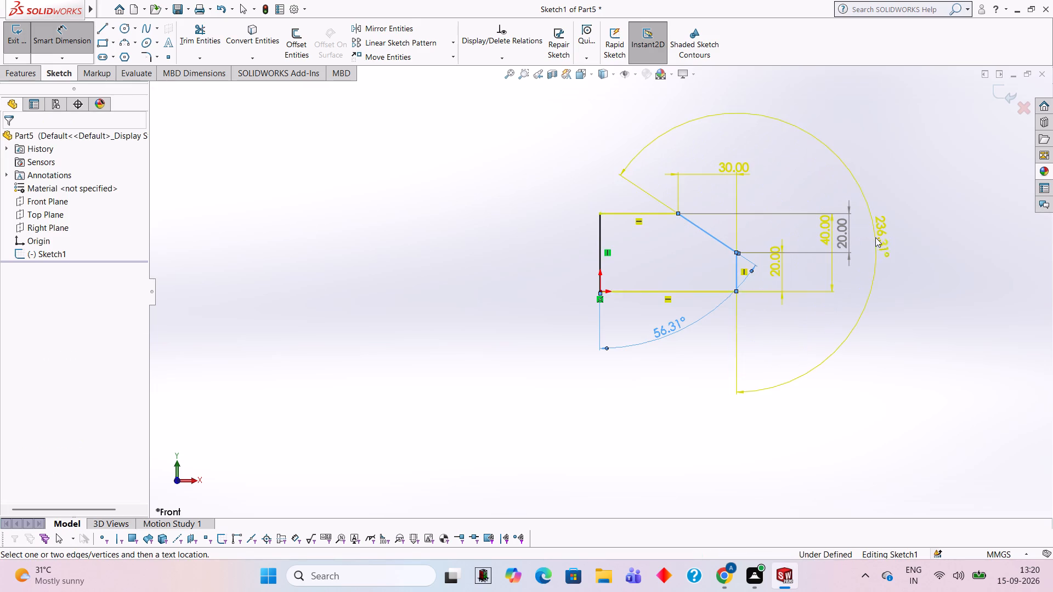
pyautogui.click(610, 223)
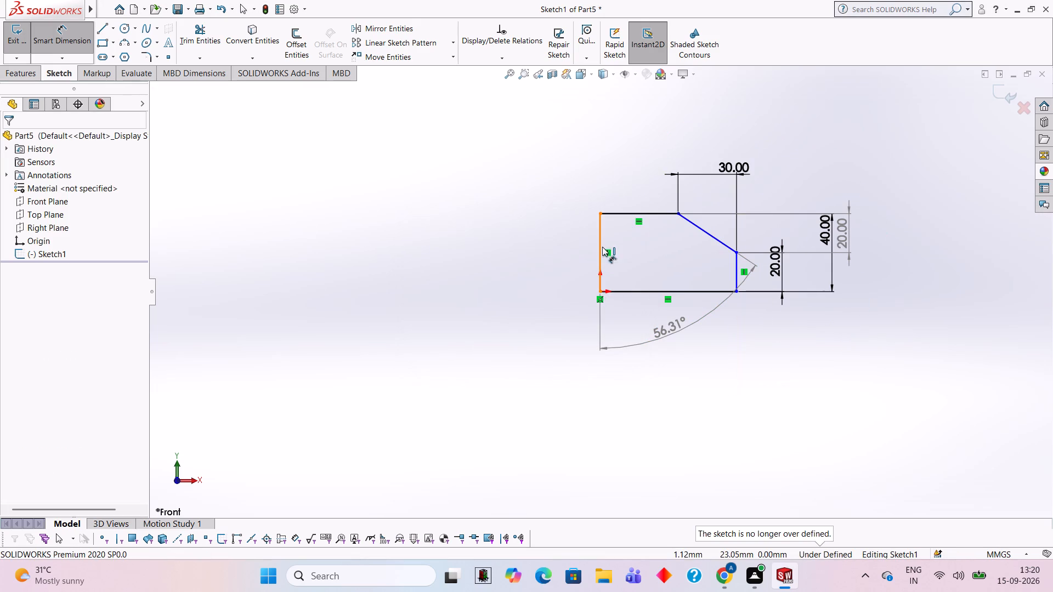
# Undo the angle dimension placed below the profile and leave the Smart Dimension command.
pyautogui.hotkey('ctrl', 'z')
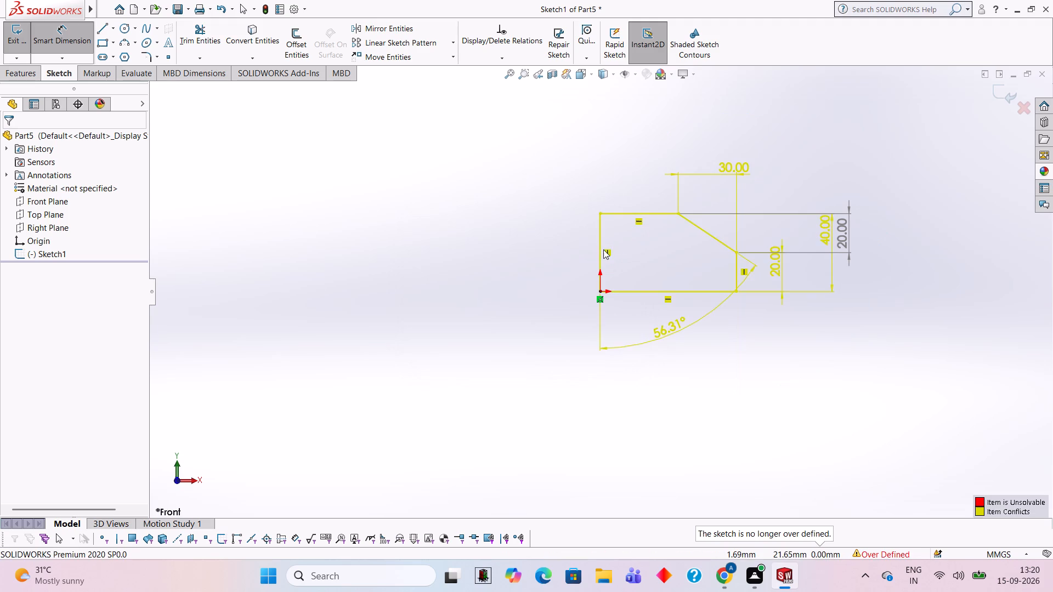
pyautogui.hotkey('ctrl', 'z')
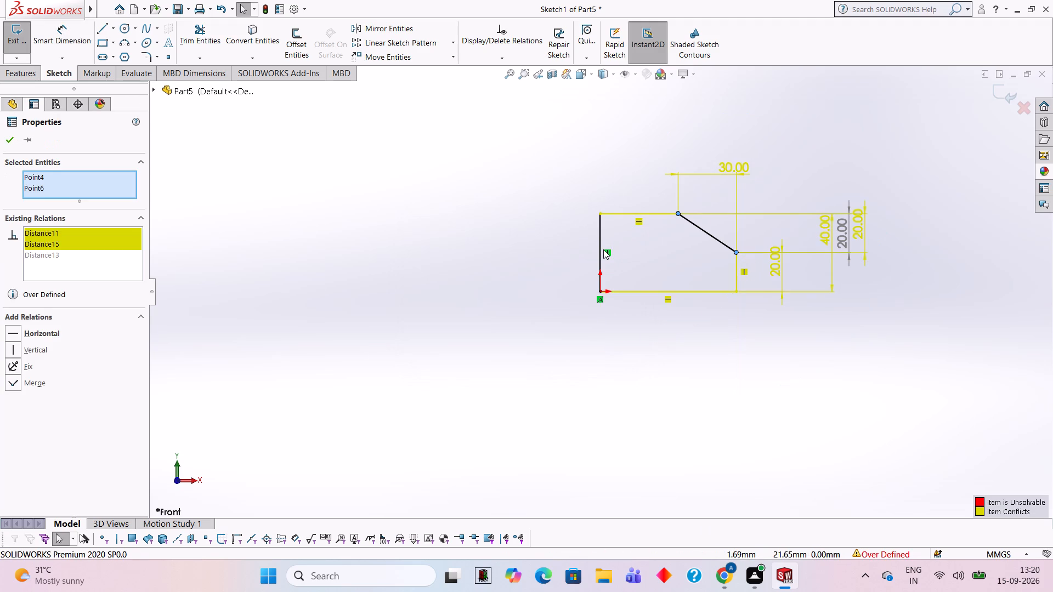
pyautogui.press('Escape')
pyautogui.press('Escape')
pyautogui.press('Escape')
pyautogui.press('Escape')
pyautogui.press('Escape')
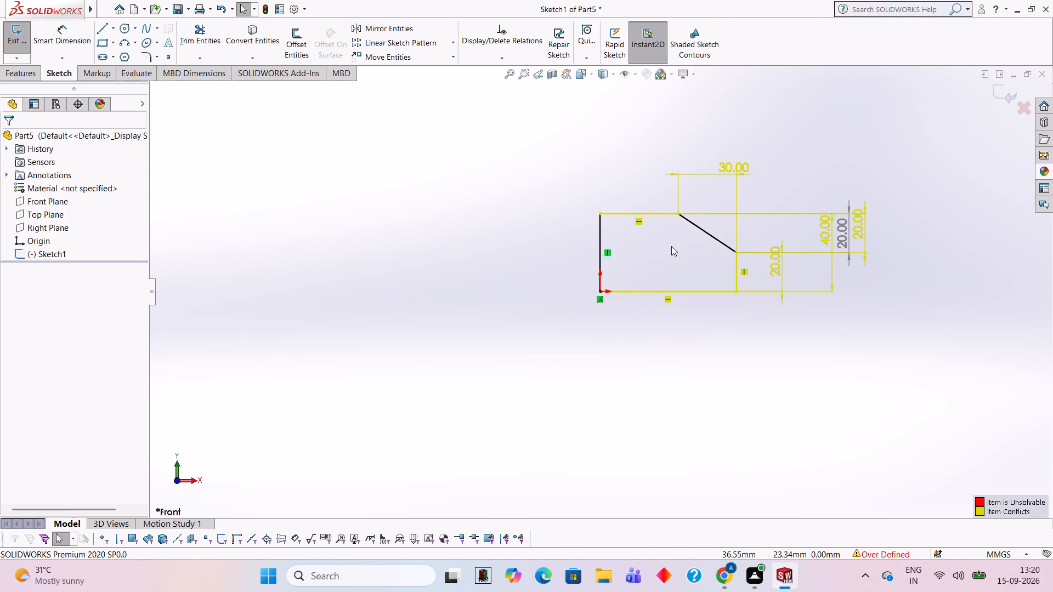
# Delete the driven vertical dimension between the two endpoints of the sloped edge.
pyautogui.rightClick(840, 234)
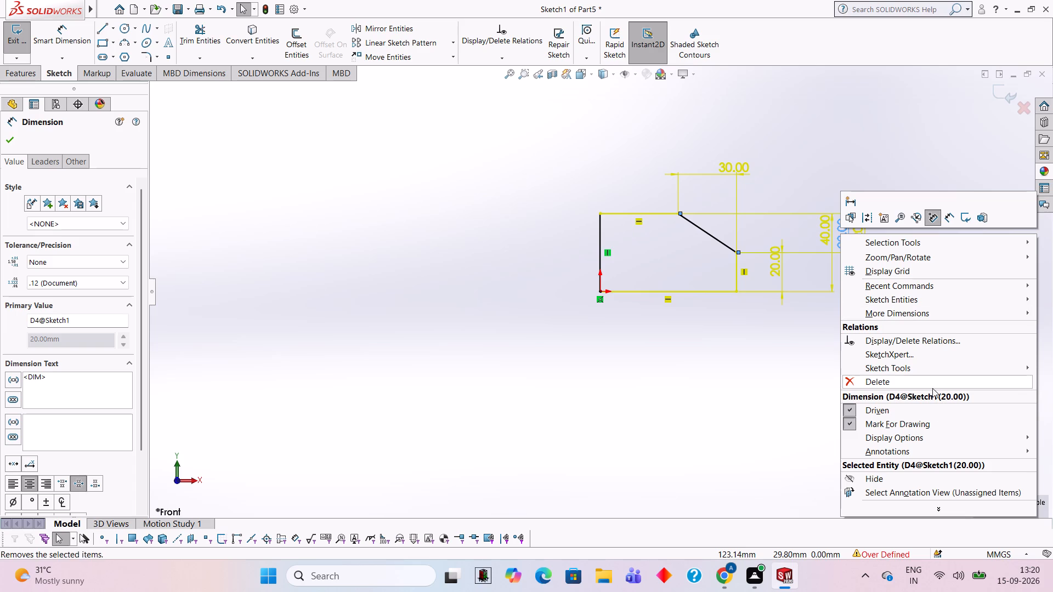
pyautogui.click(931, 385)
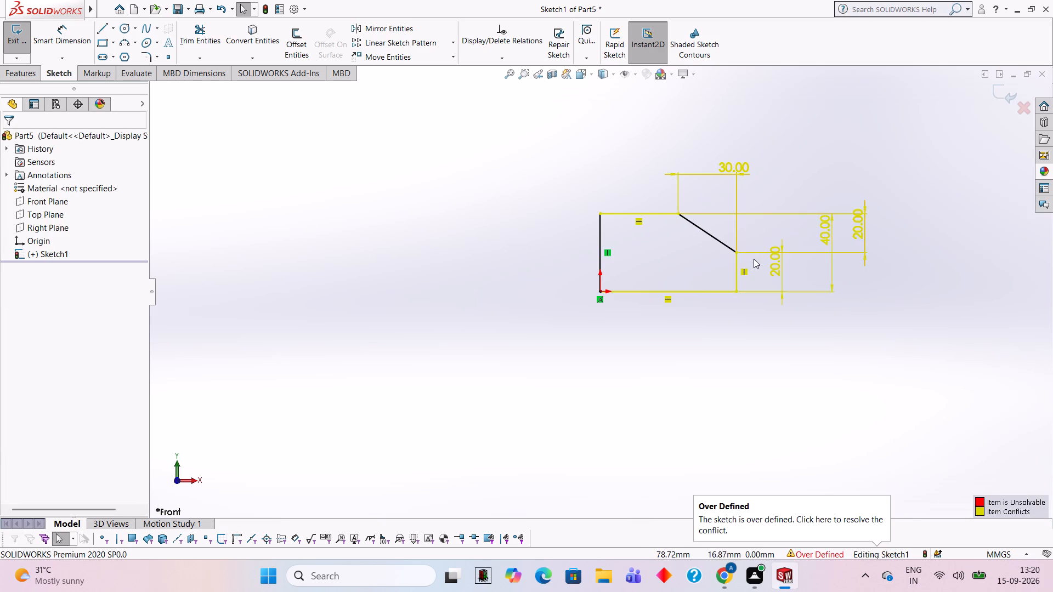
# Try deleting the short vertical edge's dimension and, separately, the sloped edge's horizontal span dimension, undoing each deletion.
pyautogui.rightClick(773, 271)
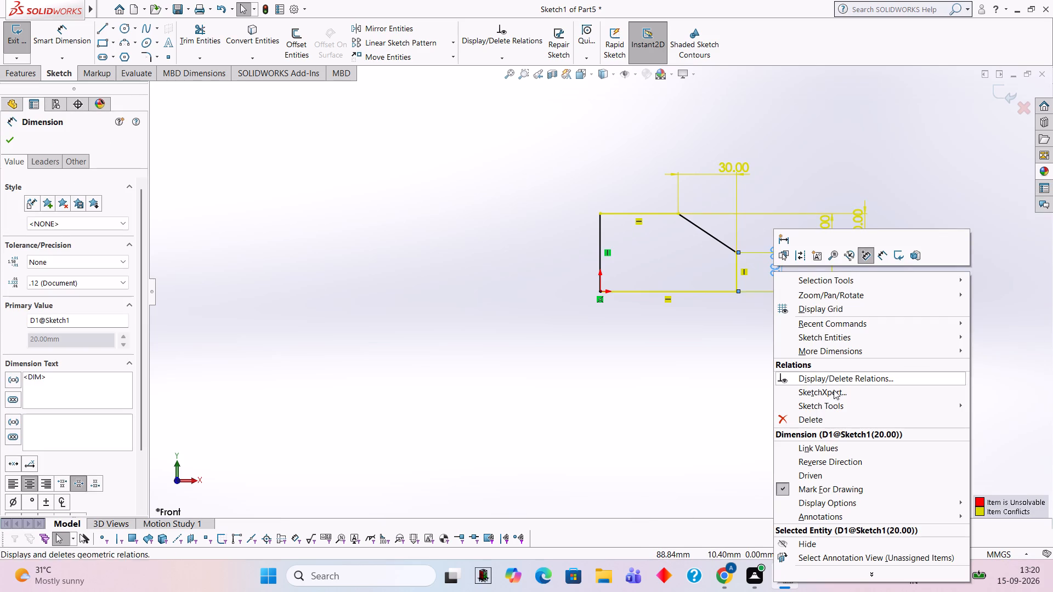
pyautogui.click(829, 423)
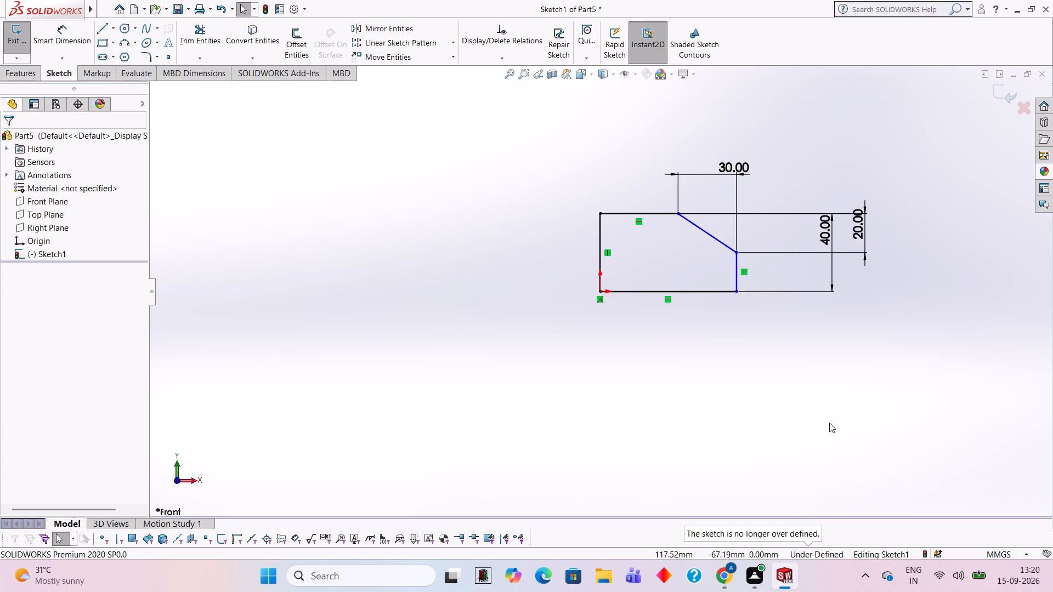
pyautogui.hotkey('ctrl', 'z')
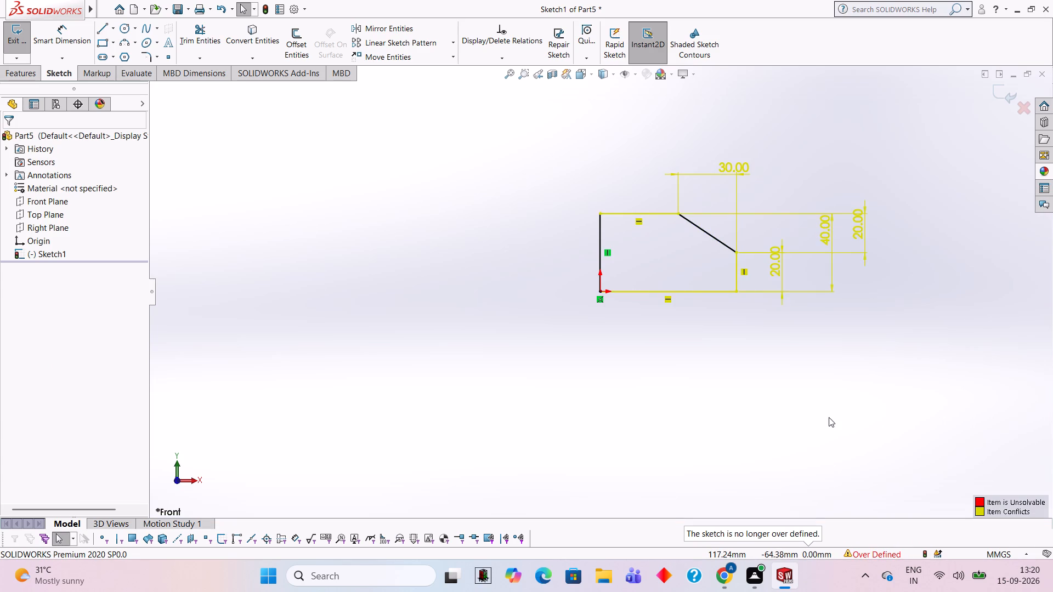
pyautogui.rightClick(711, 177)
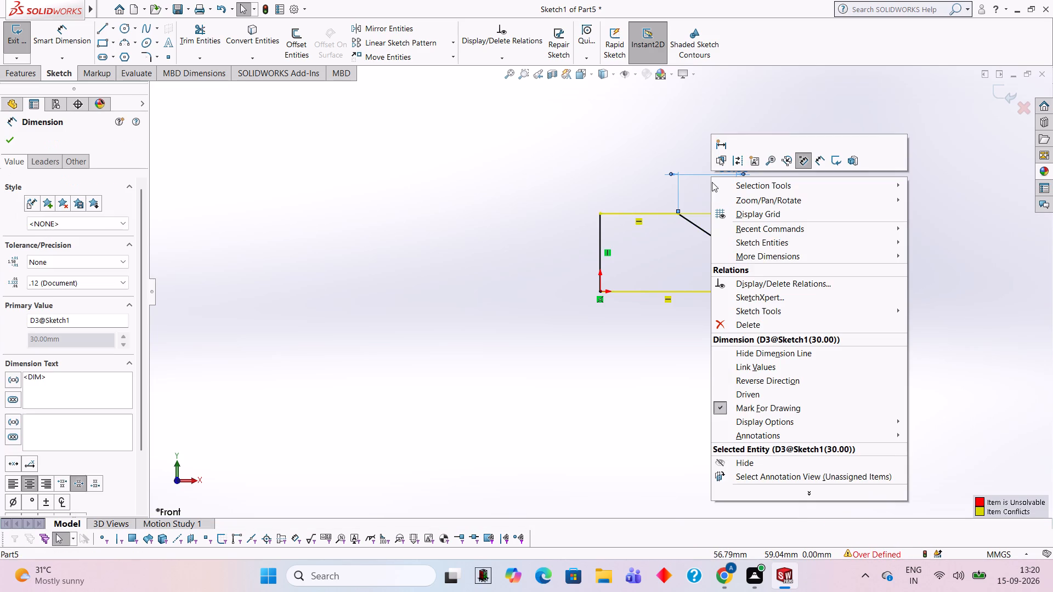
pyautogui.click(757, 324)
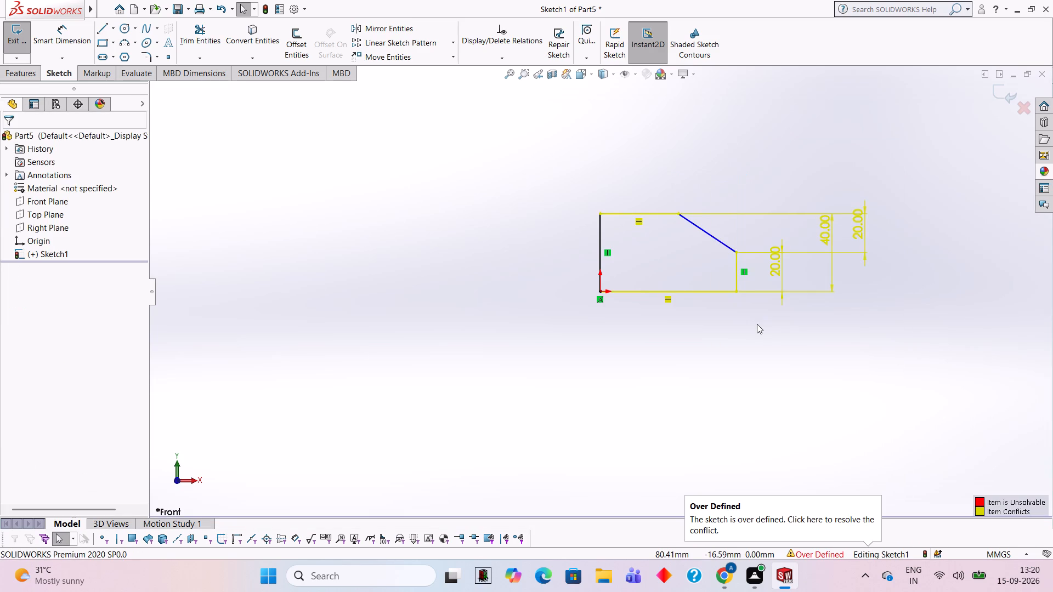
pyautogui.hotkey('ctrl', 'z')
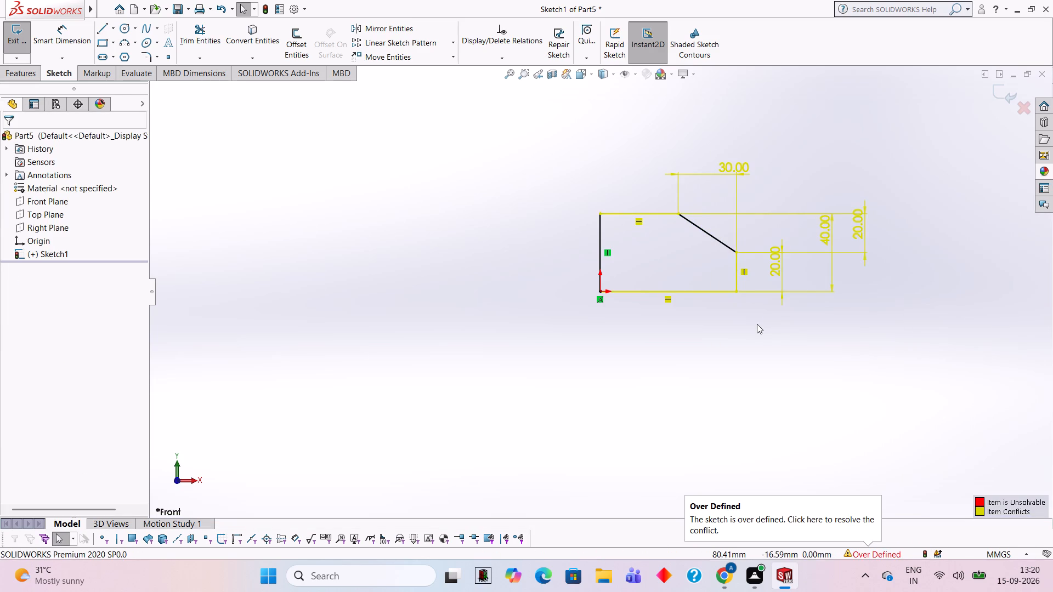
# Delete the profile's overall height dimension.
pyautogui.rightClick(814, 234)
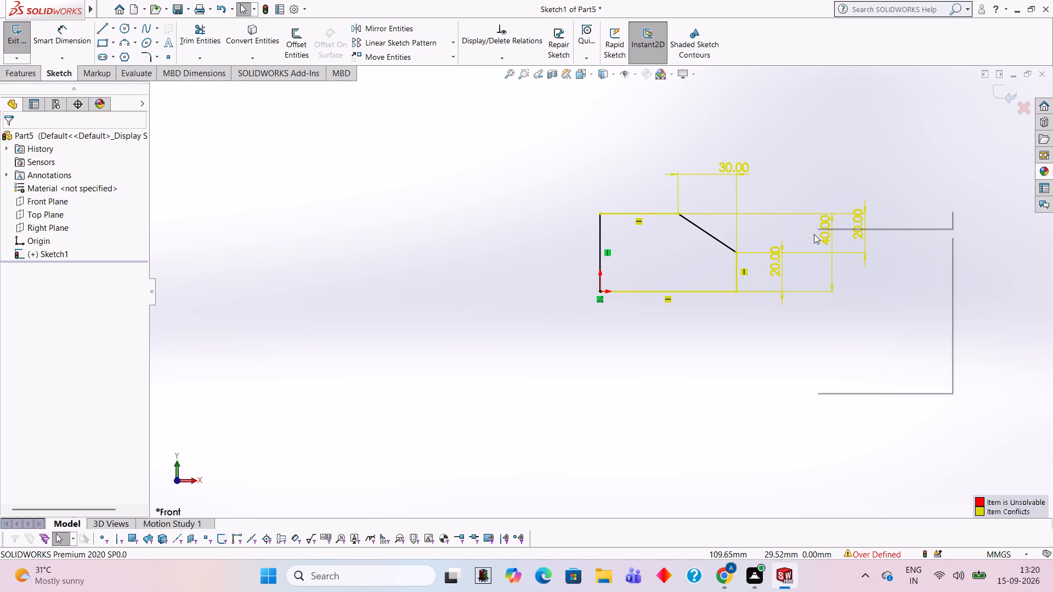
pyautogui.click(789, 111)
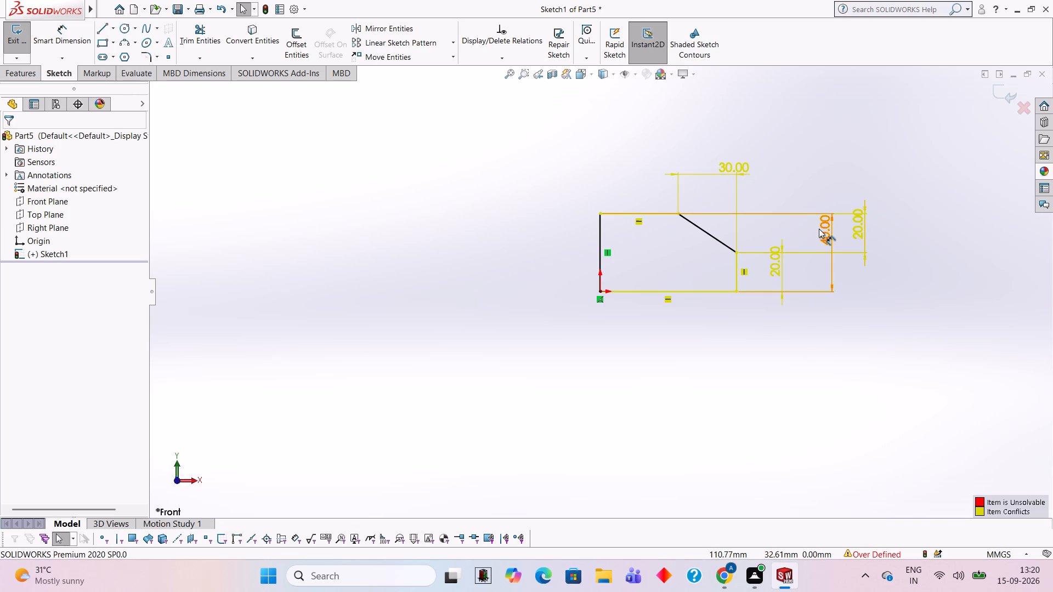
pyautogui.rightClick(819, 229)
pyautogui.click(867, 377)
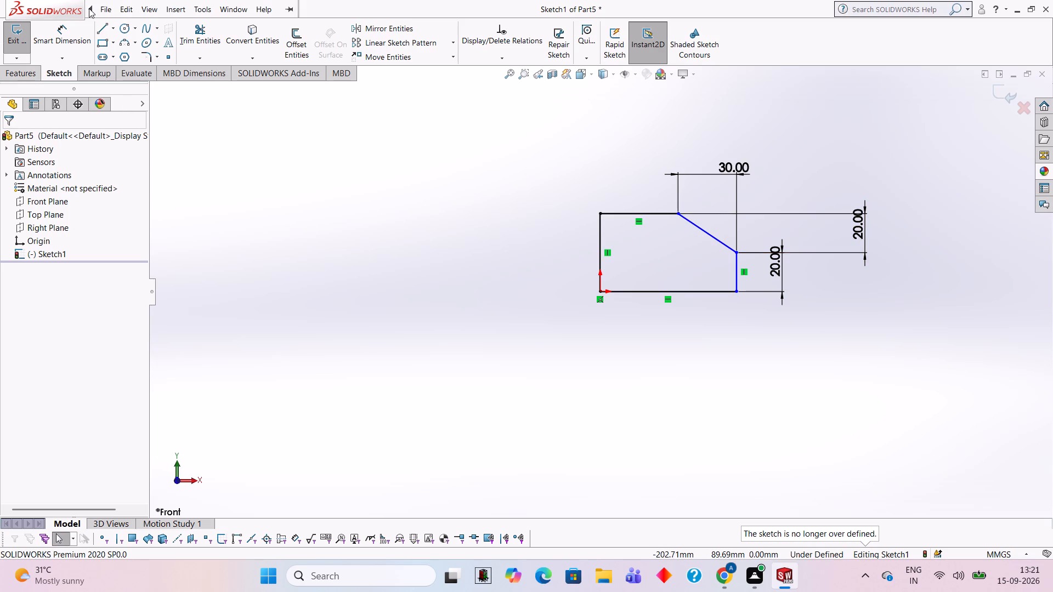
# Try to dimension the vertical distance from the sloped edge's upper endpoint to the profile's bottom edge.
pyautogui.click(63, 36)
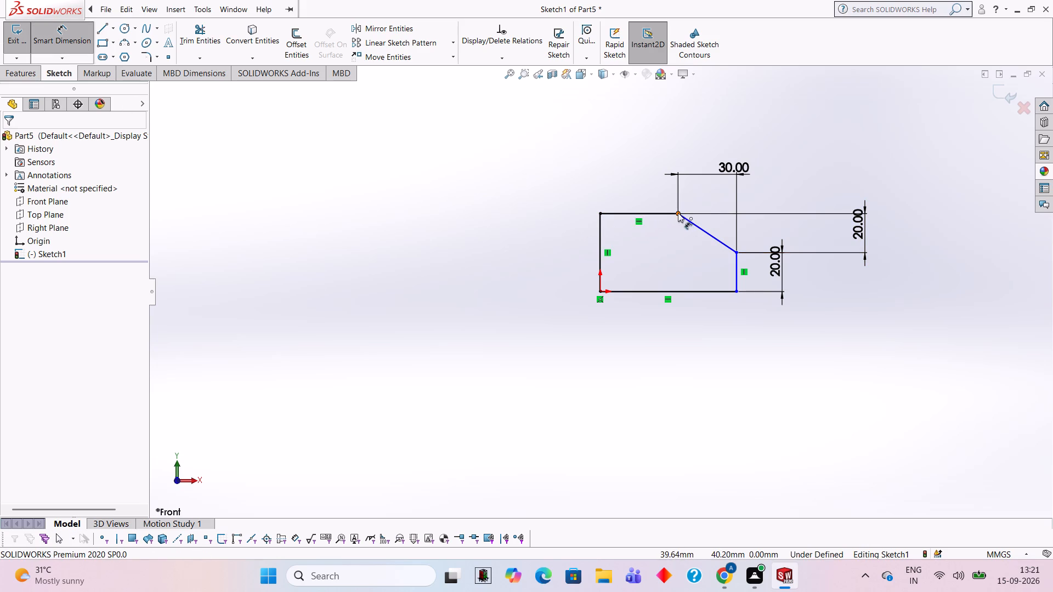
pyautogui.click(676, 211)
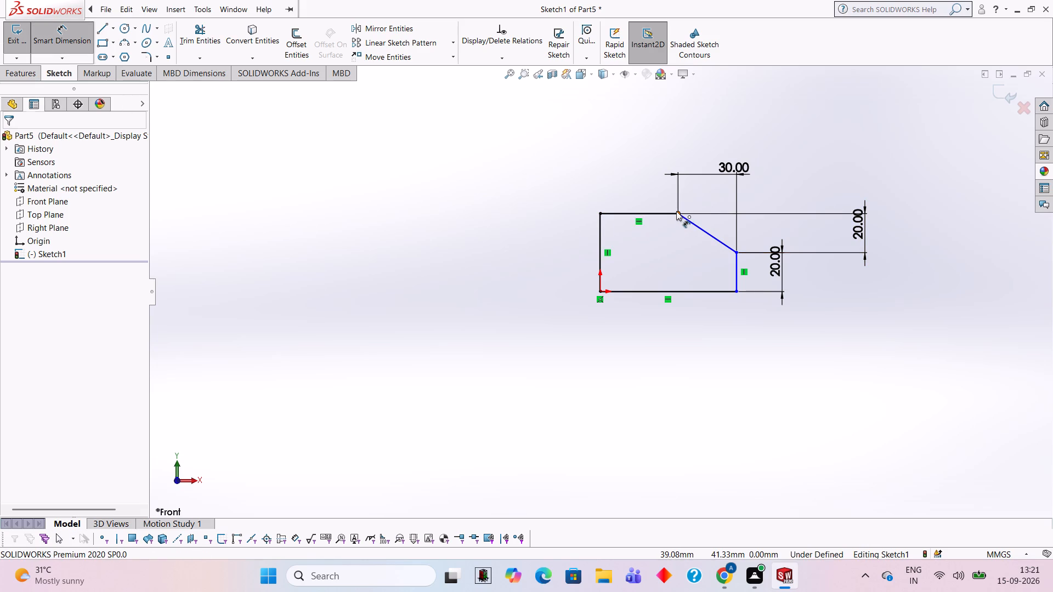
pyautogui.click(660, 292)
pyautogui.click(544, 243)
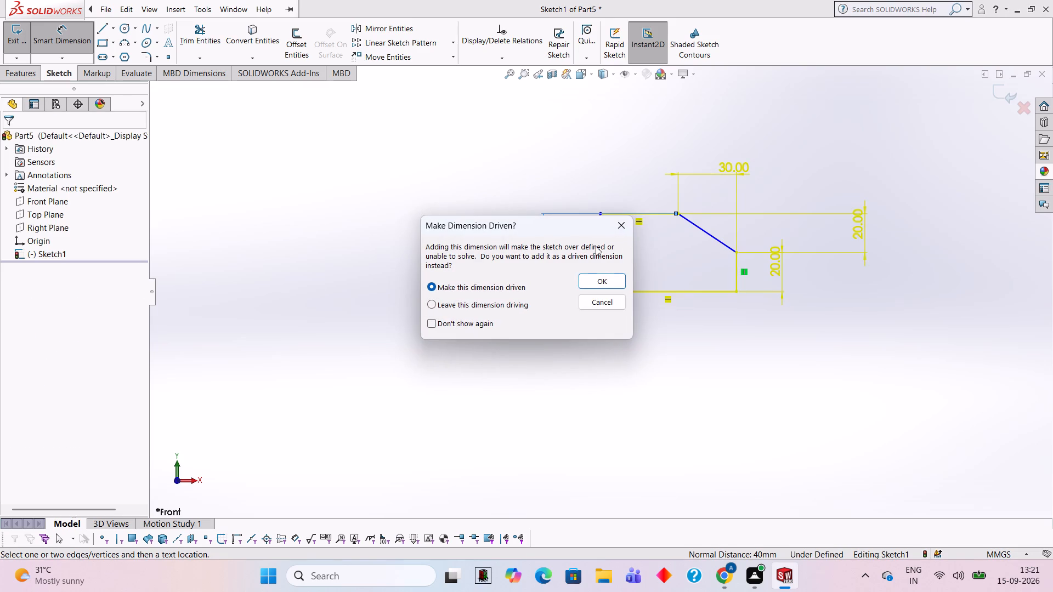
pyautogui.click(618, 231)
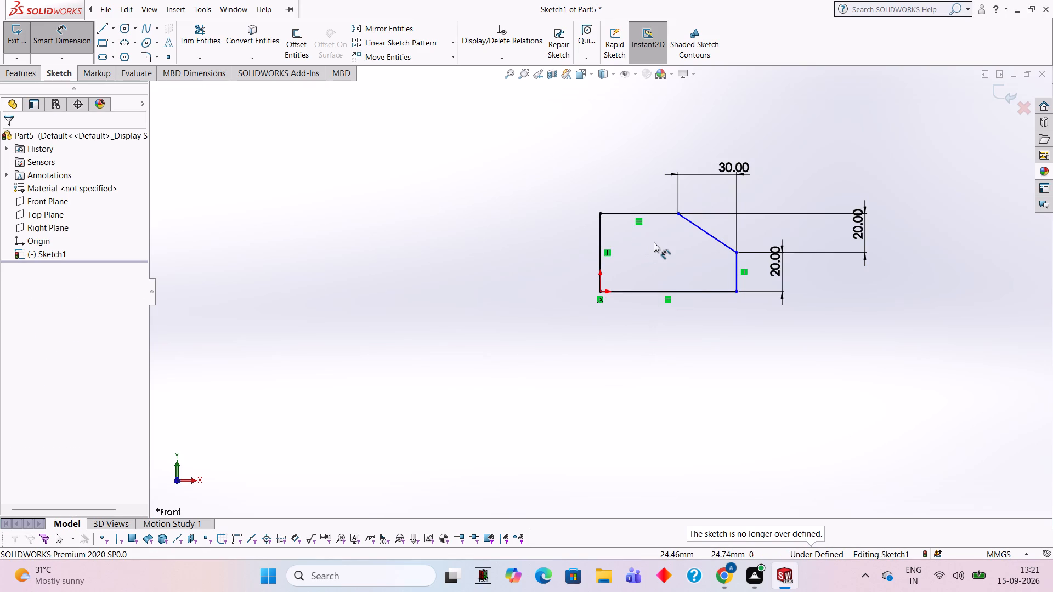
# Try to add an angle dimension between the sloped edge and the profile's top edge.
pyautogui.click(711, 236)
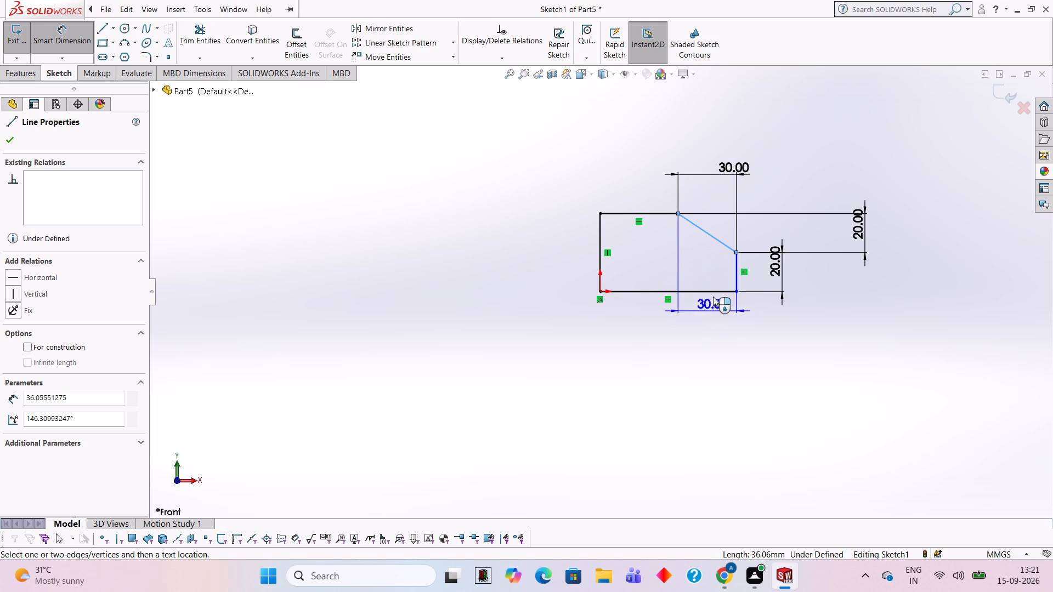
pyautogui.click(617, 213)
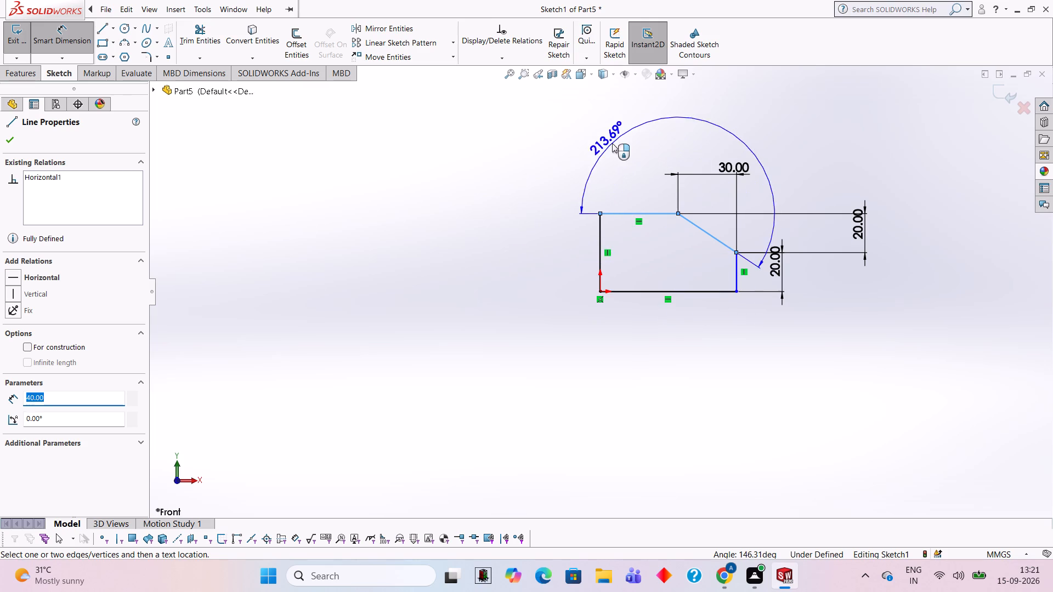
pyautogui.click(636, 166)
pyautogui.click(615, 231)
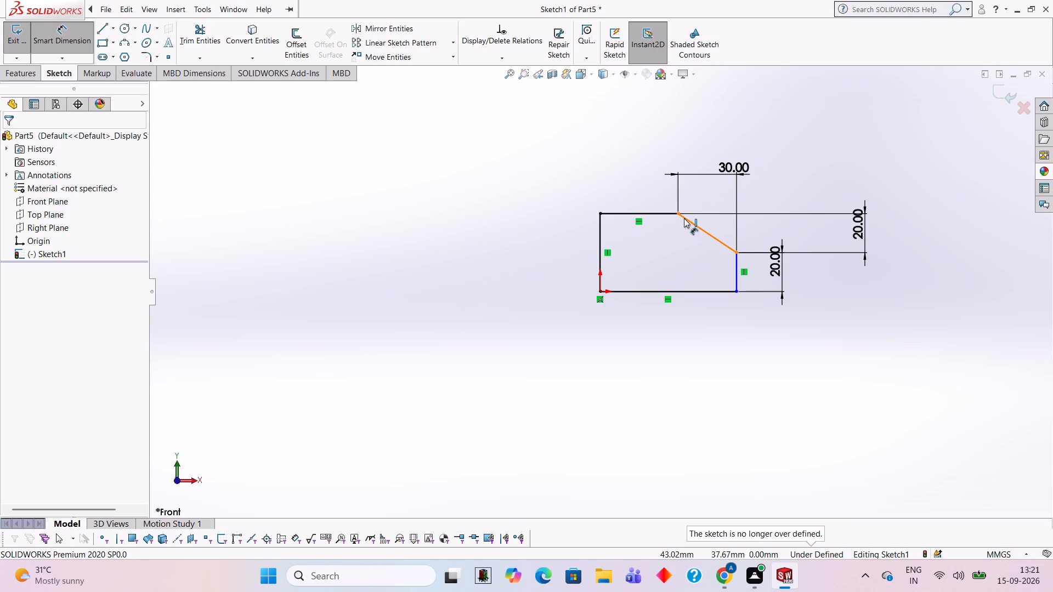
# Dimension the horizontal distance between the profile's upper-left corner and the sloped edge's lower endpoint, placing it above the profile.
pyautogui.click(734, 252)
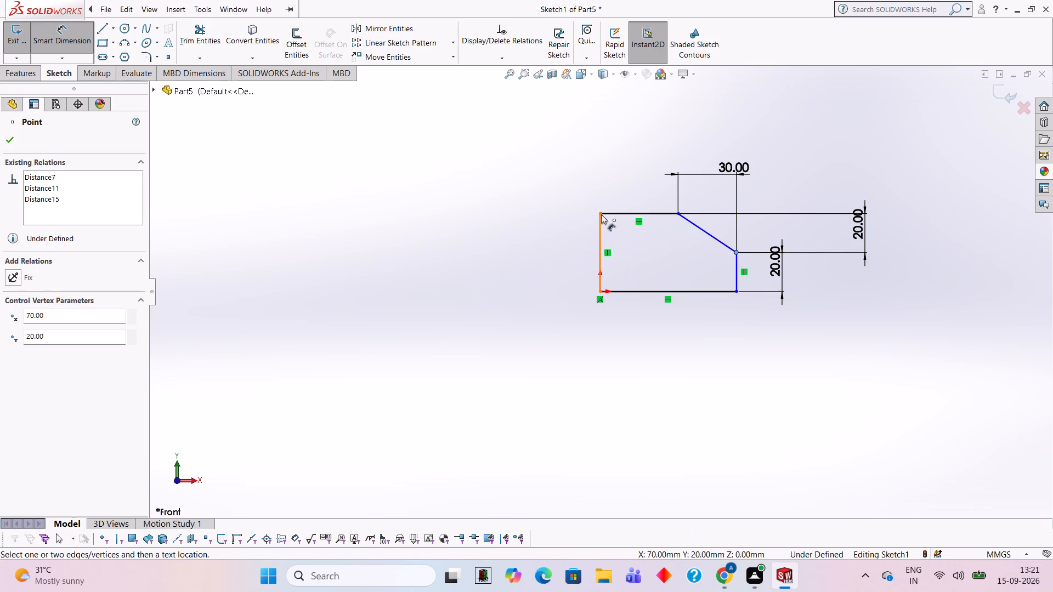
pyautogui.click(601, 214)
pyautogui.click(621, 134)
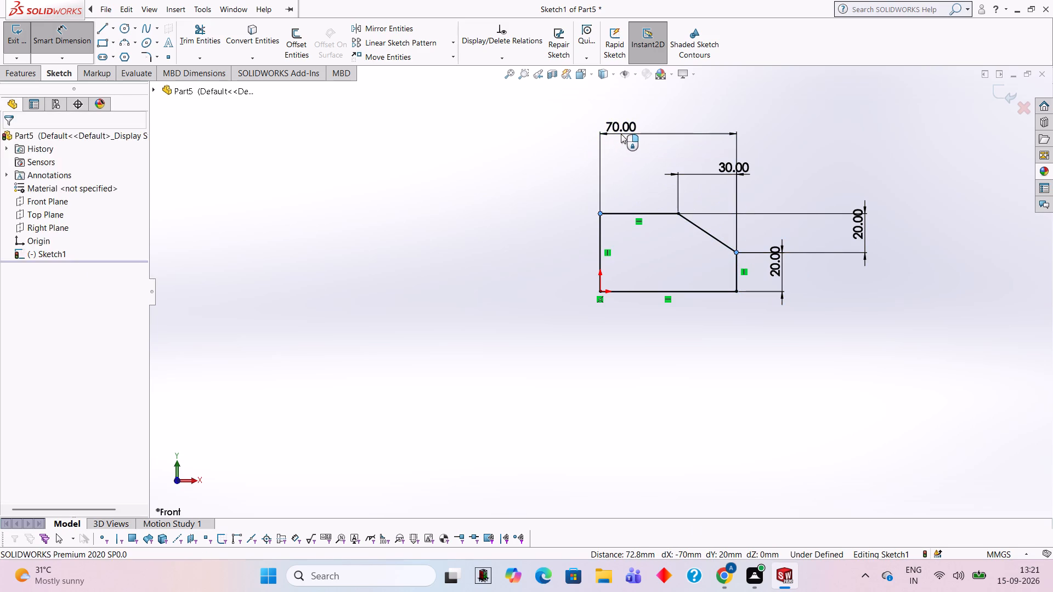
pyautogui.click(573, 117)
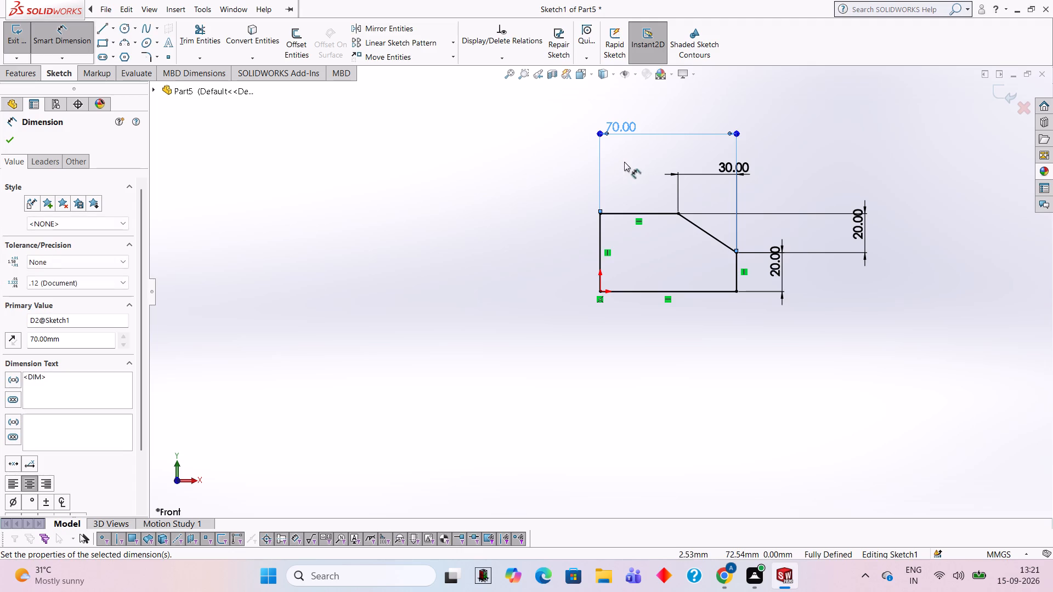
pyautogui.click(864, 158)
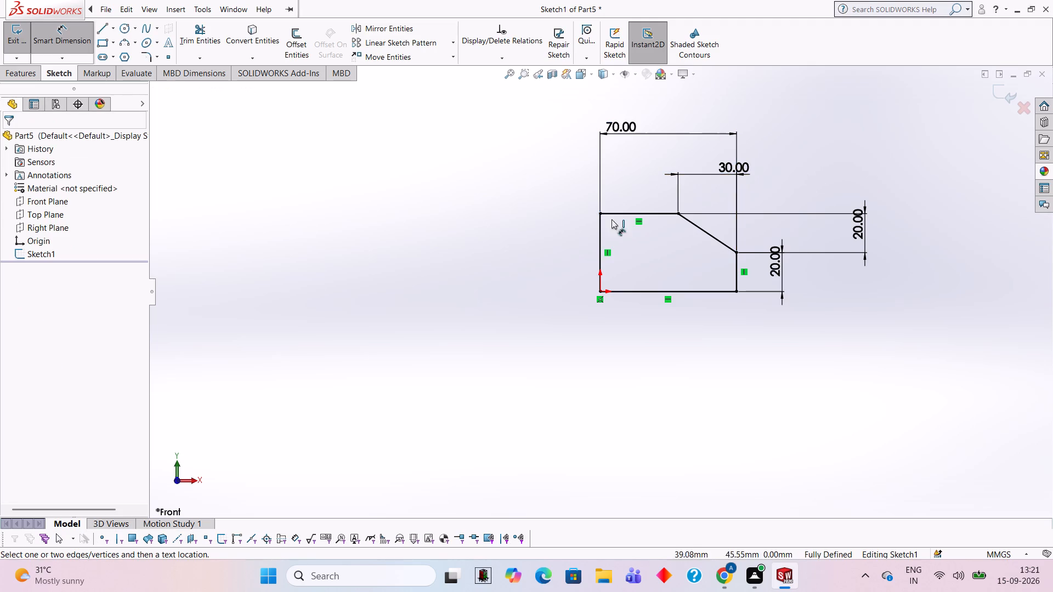
# Extrude the closed profile from the sketch plane as a Blind boss with a depth of 10 mm.
pyautogui.click(18, 72)
pyautogui.click(22, 38)
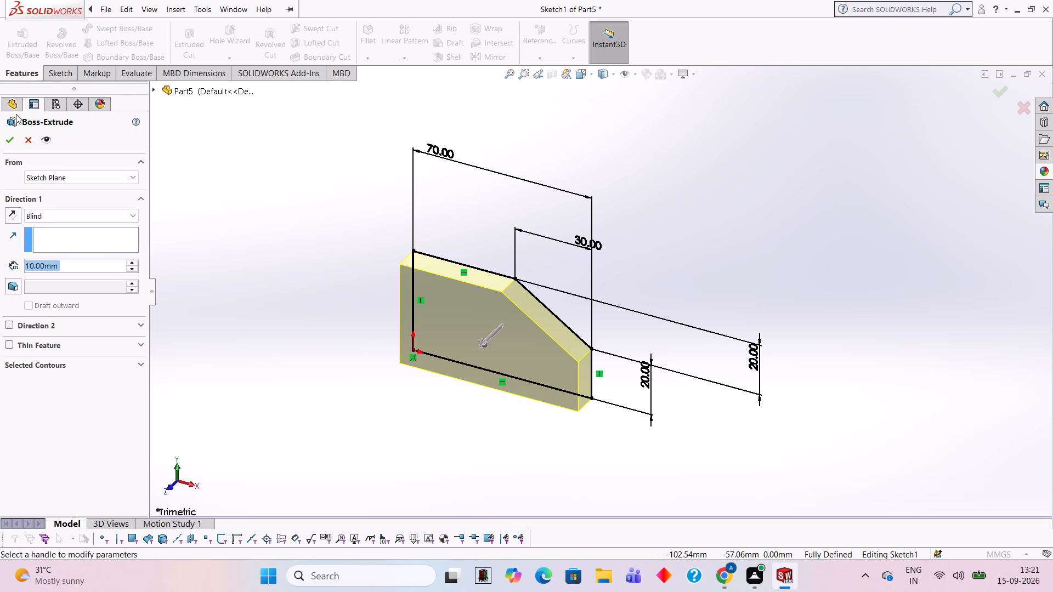
pyautogui.click(14, 139)
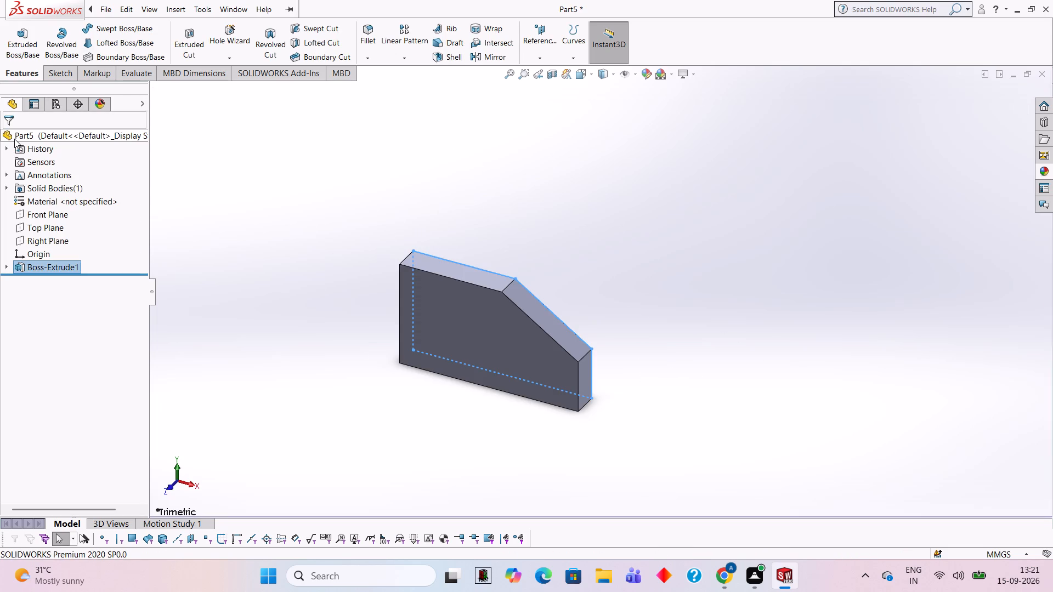
# Sketch a corner rectangle on the part's front face from its upper-left corner to the bottom edge, about 6.75 mm wide and 40 mm high.
pyautogui.click(464, 344)
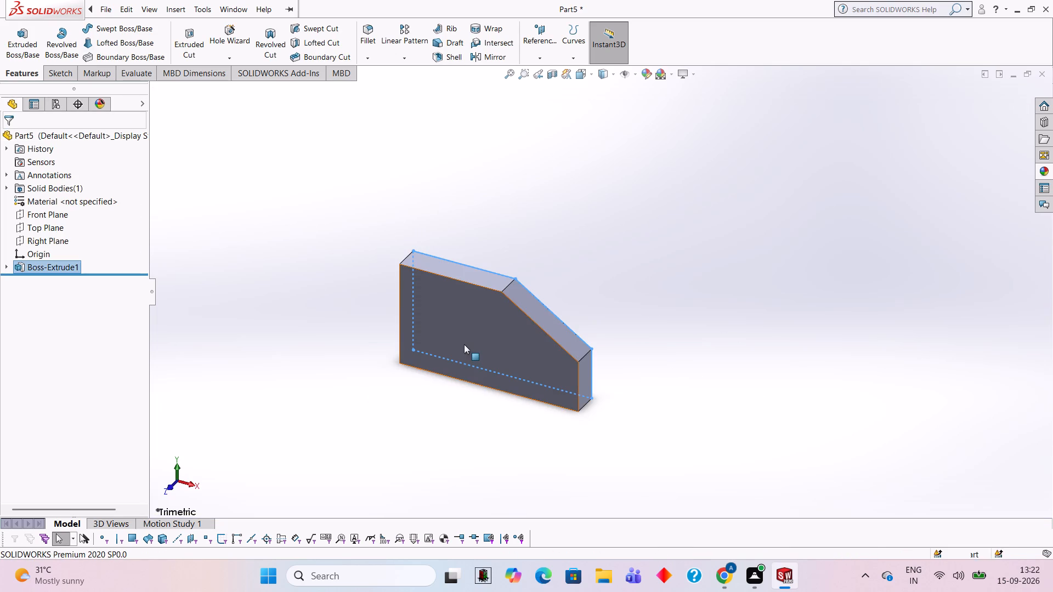
pyautogui.click(520, 306)
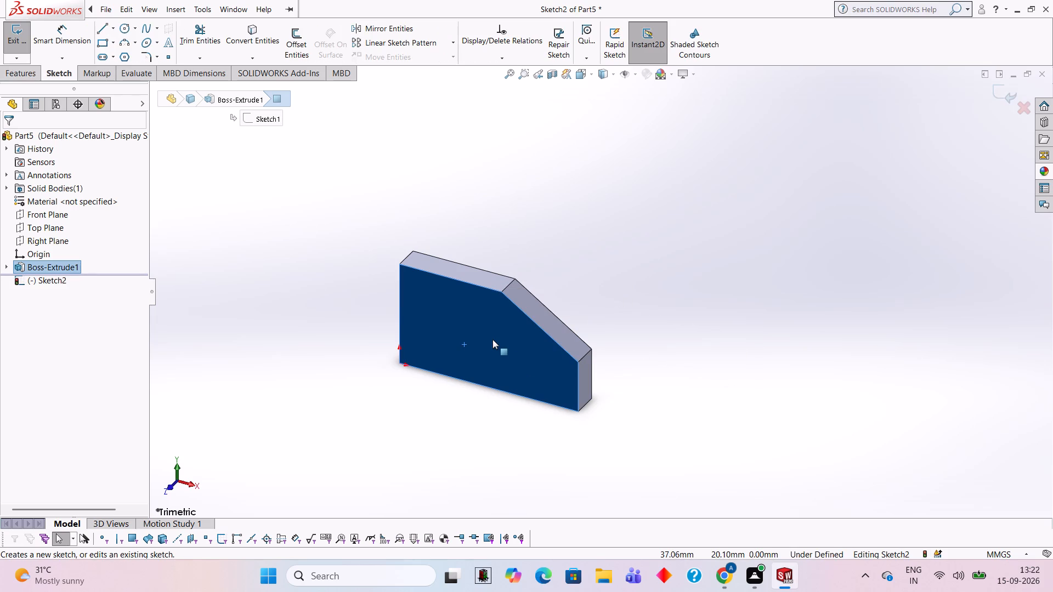
pyautogui.hotkey('ctrl', '8')
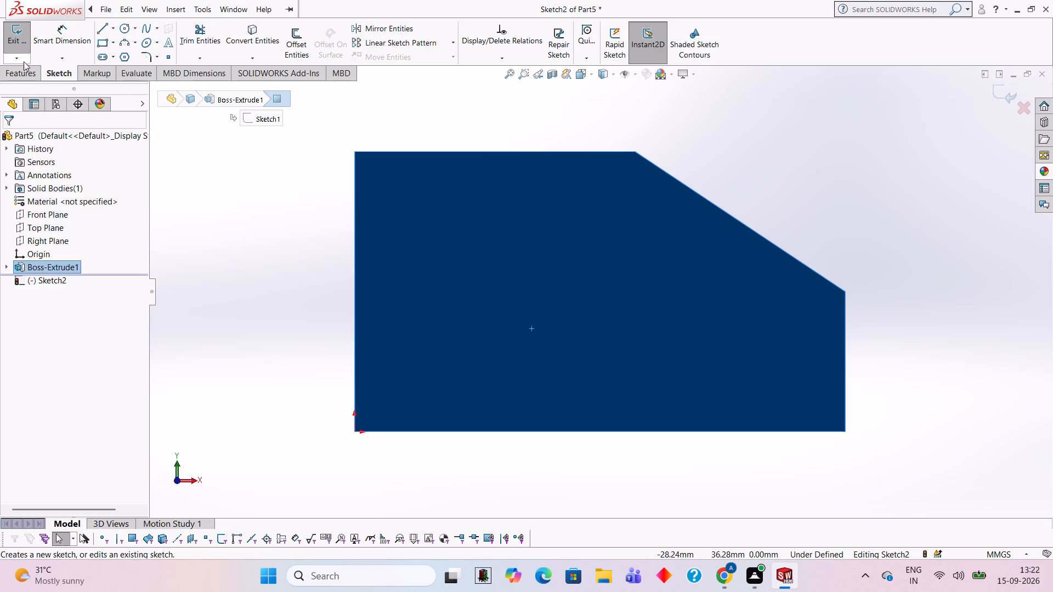
pyautogui.click(100, 43)
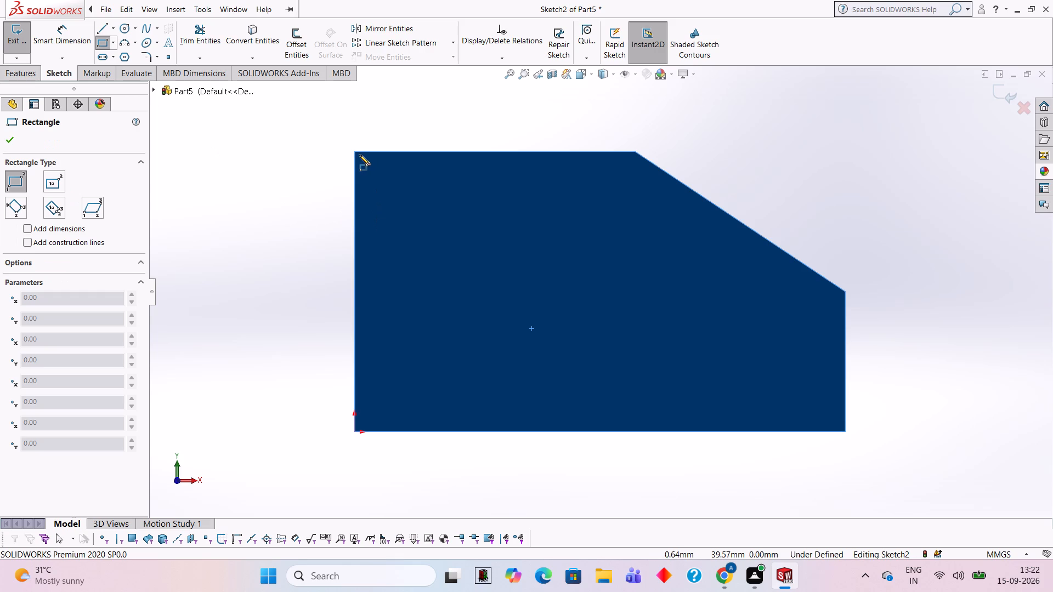
pyautogui.click(355, 153)
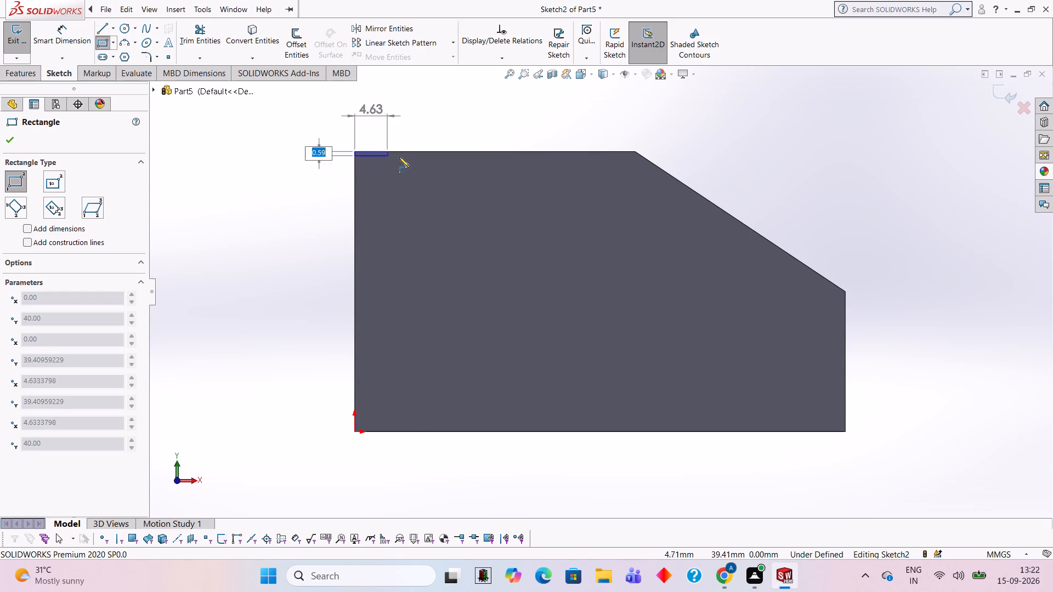
pyautogui.click(402, 430)
pyautogui.press('Escape')
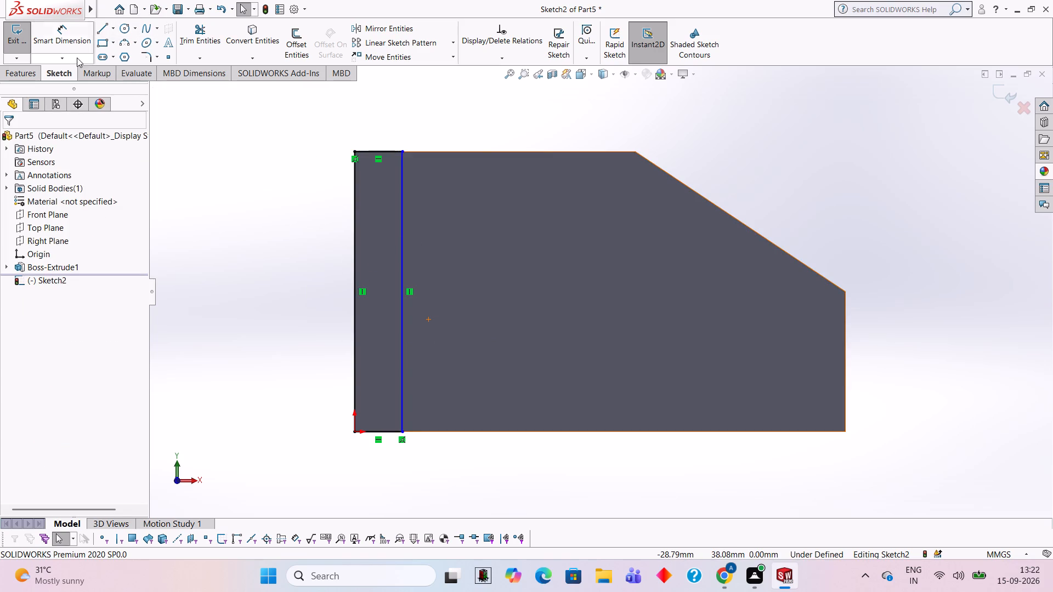
# Dimension the rectangle's top edge and set its width to 10 mm.
pyautogui.click(56, 41)
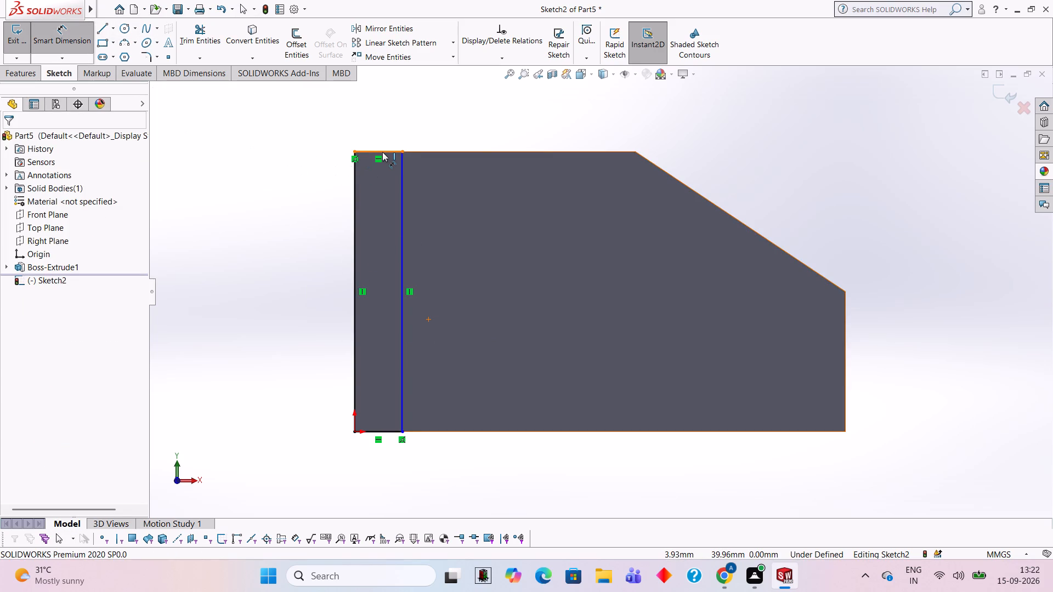
pyautogui.click(382, 152)
pyautogui.click(380, 104)
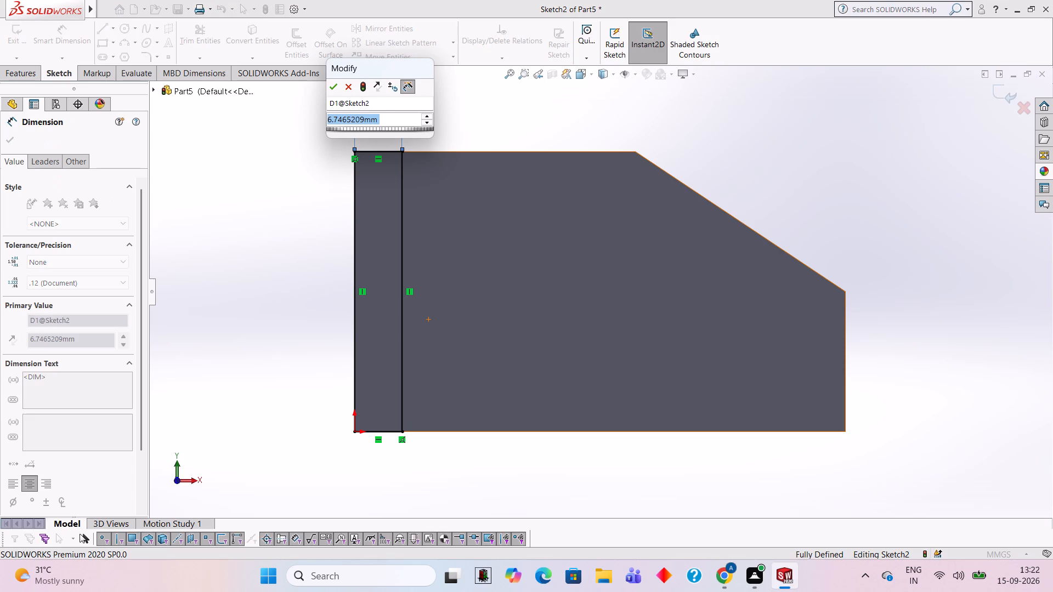
pyautogui.write('10')
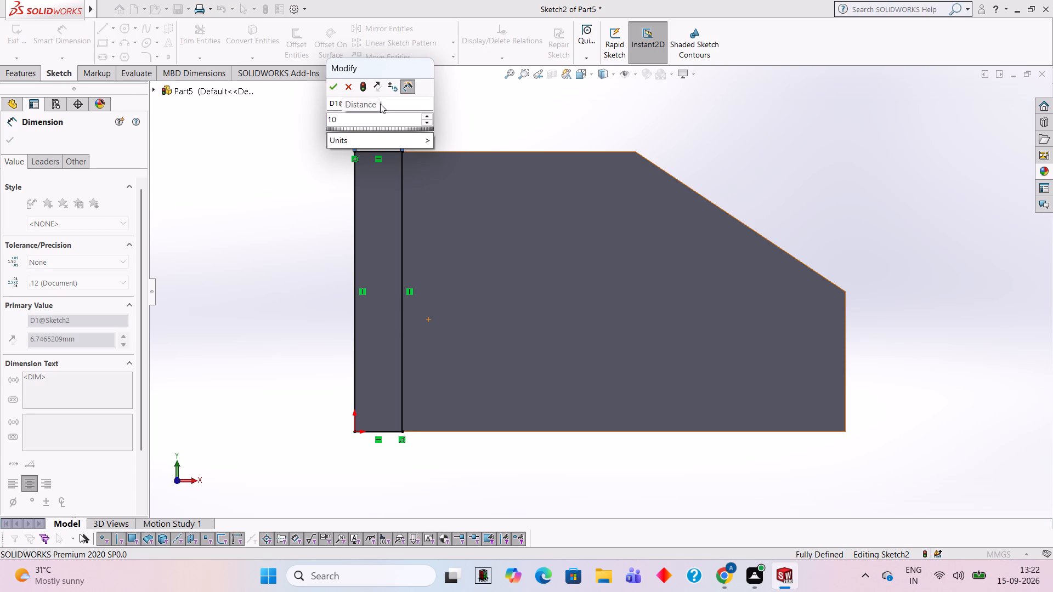
pyautogui.press('Return')
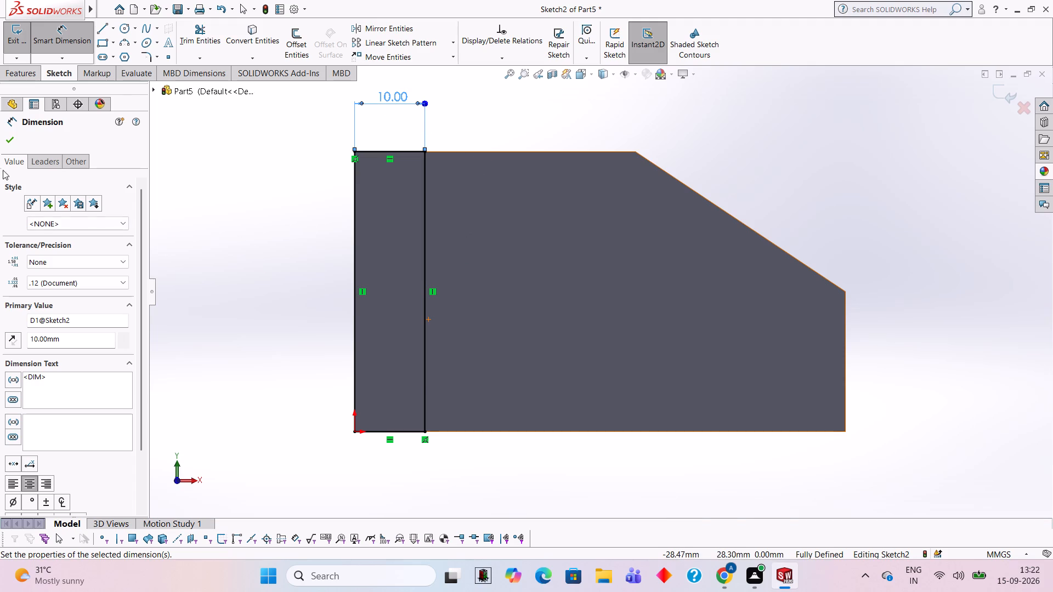
pyautogui.click(8, 144)
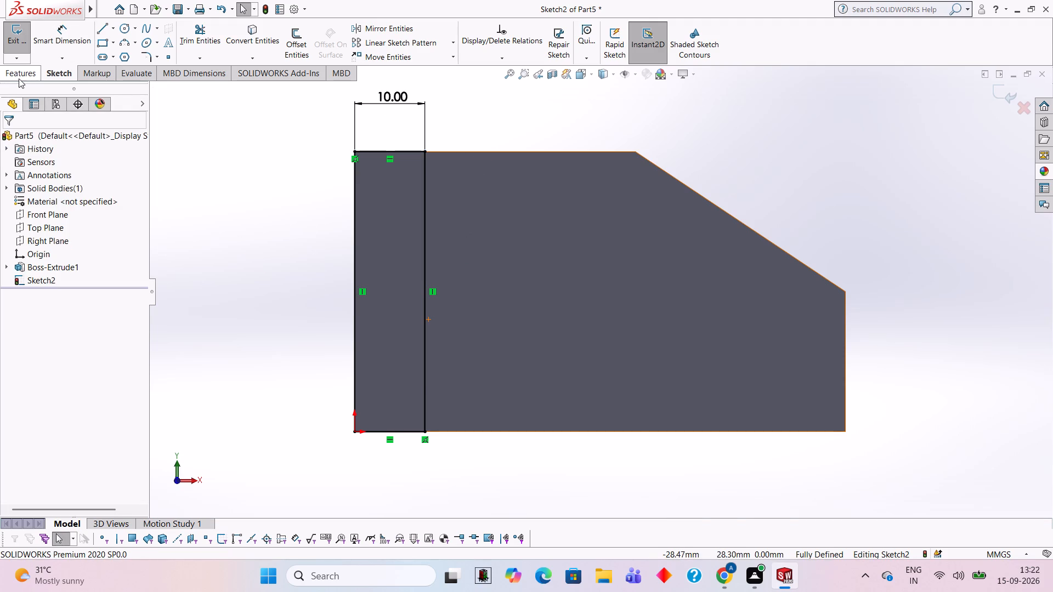
# Extrude the narrow rectangle outward from the front face as a Blind boss with a depth of 40 mm, merged with the body.
pyautogui.click(20, 76)
pyautogui.click(20, 59)
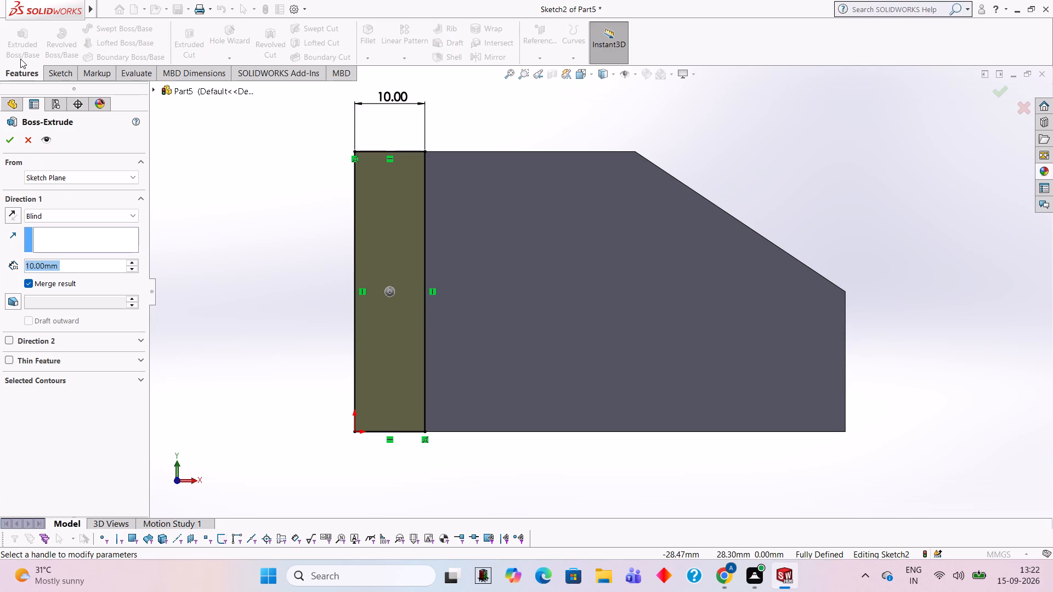
pyautogui.rightClick(771, 156)
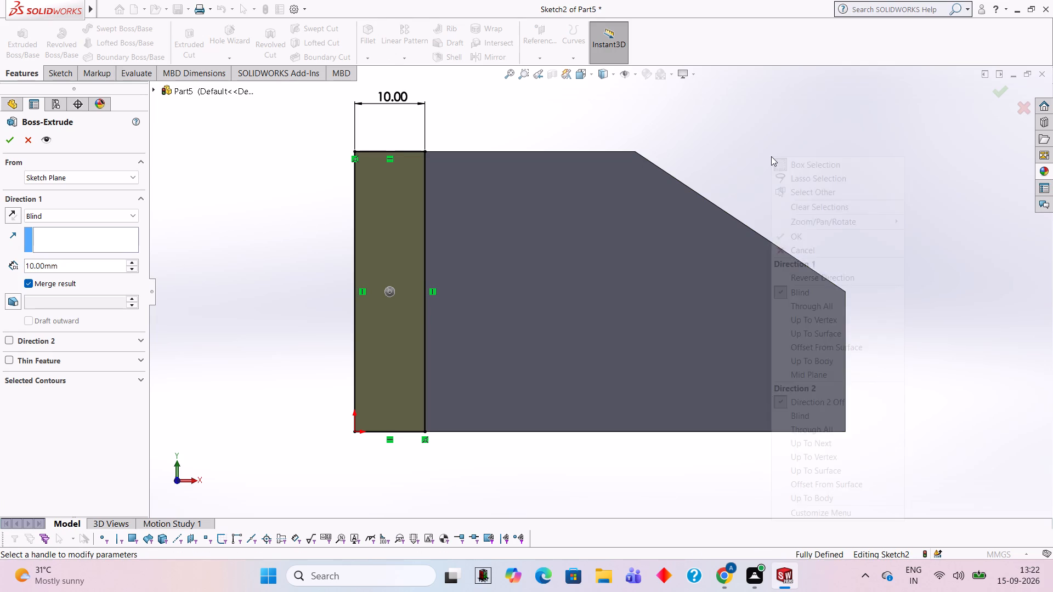
pyautogui.click(817, 224)
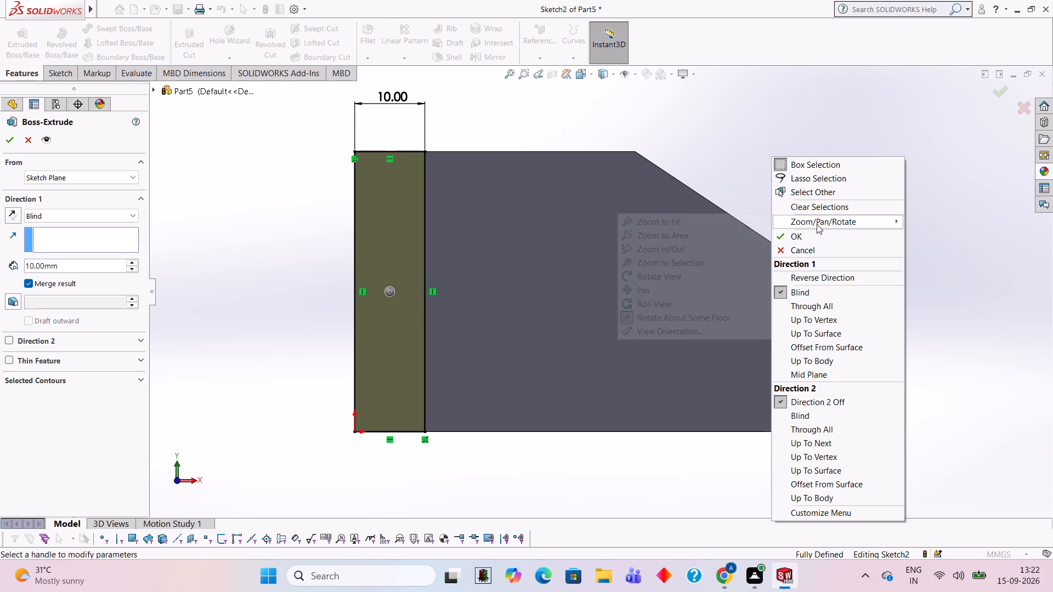
pyautogui.click(701, 273)
pyautogui.moveTo(729, 270); pyautogui.dragTo(656, 303)
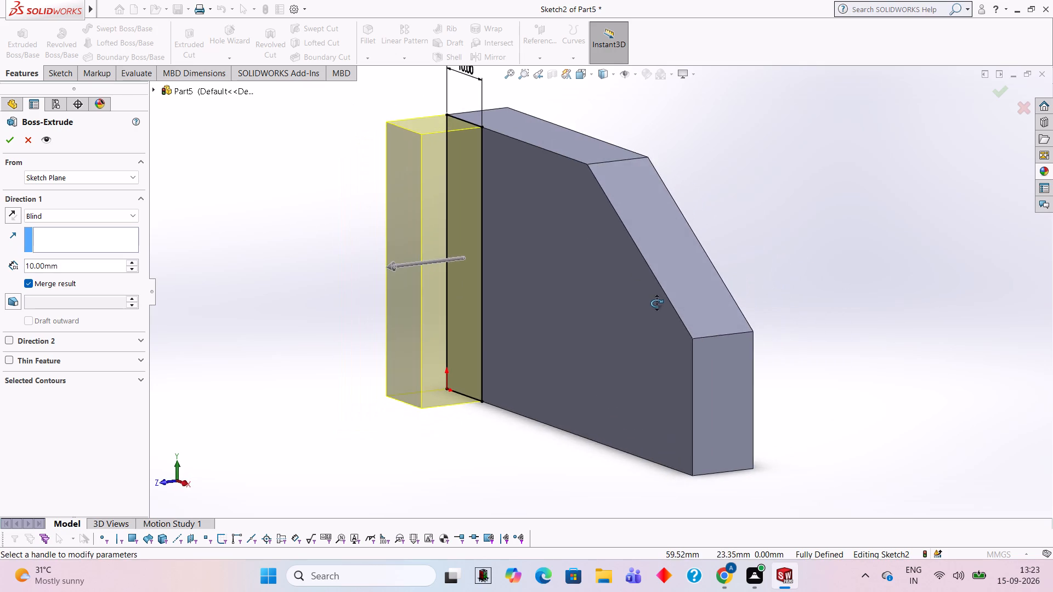
pyautogui.moveTo(656, 303); pyautogui.dragTo(625, 303)
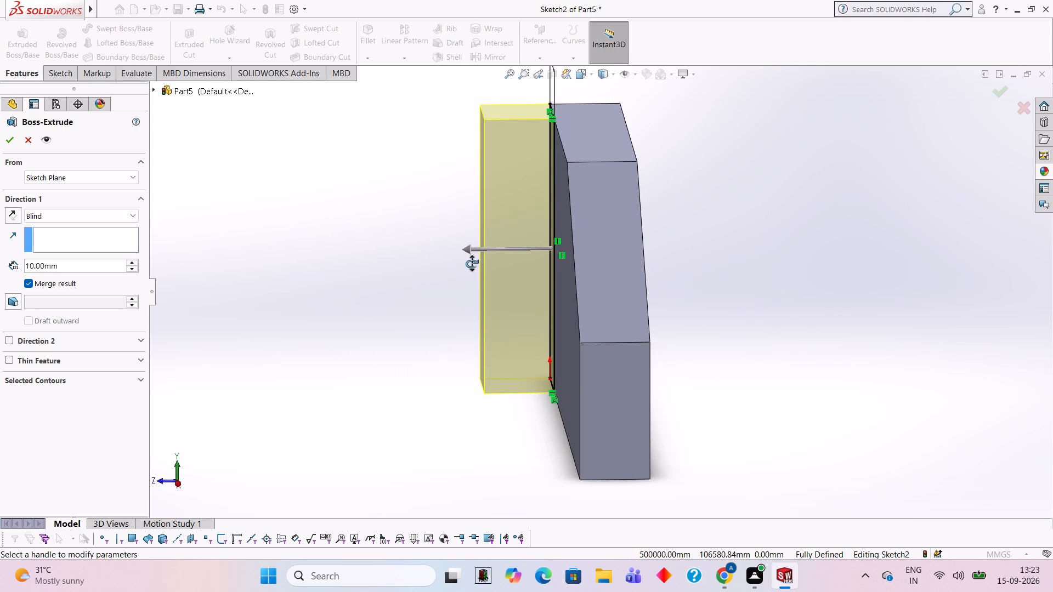
pyautogui.click(76, 270)
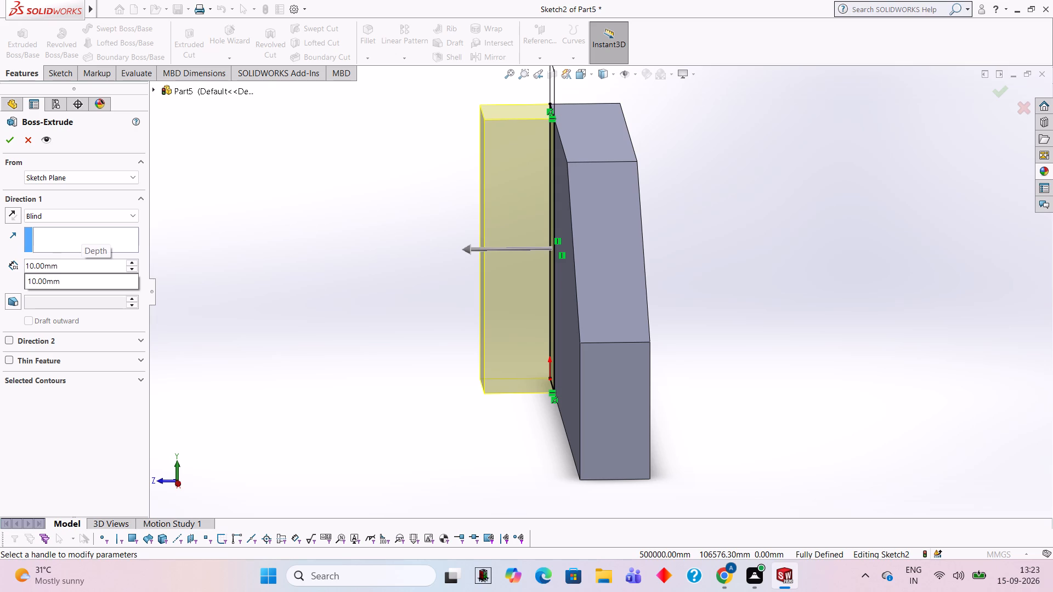
pyautogui.press('BackSpace')
pyautogui.press('BackSpace')
pyautogui.press('BackSpace')
pyautogui.press('BackSpace')
pyautogui.press('BackSpace')
pyautogui.press('BackSpace')
pyautogui.press('BackSpace')
pyautogui.press('BackSpace')
pyautogui.press('BackSpace')
pyautogui.press('BackSpace')
pyautogui.press('BackSpace')
pyautogui.press('BackSpace')
pyautogui.press('BackSpace')
pyautogui.press('BackSpace')
pyautogui.press('BackSpace')
pyautogui.press('BackSpace')
pyautogui.press('BackSpace')
pyautogui.press('BackSpace')
pyautogui.press('BackSpace')
pyautogui.press('BackSpace')
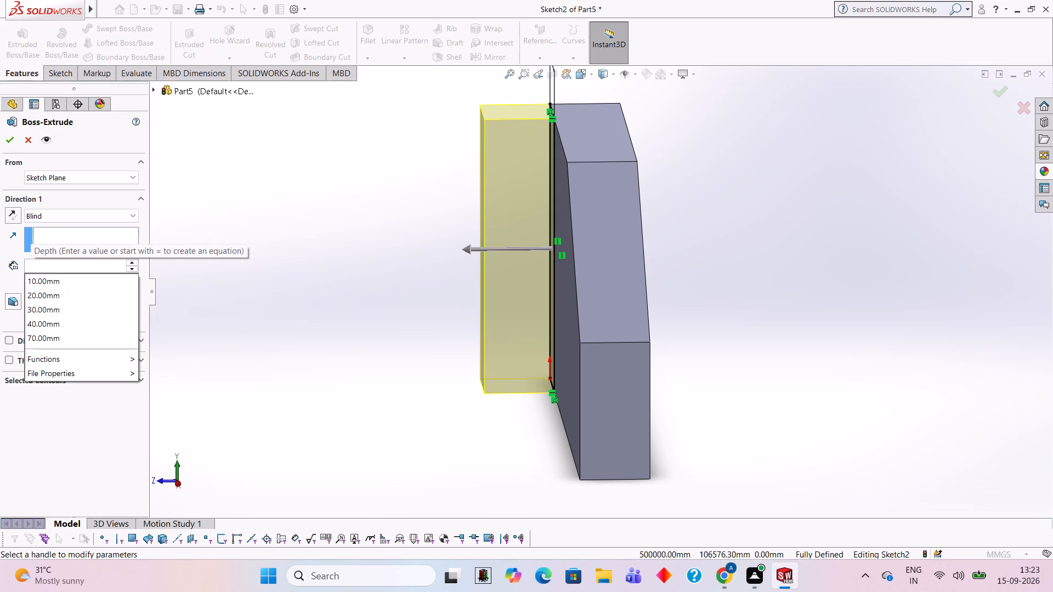
pyautogui.write('40')
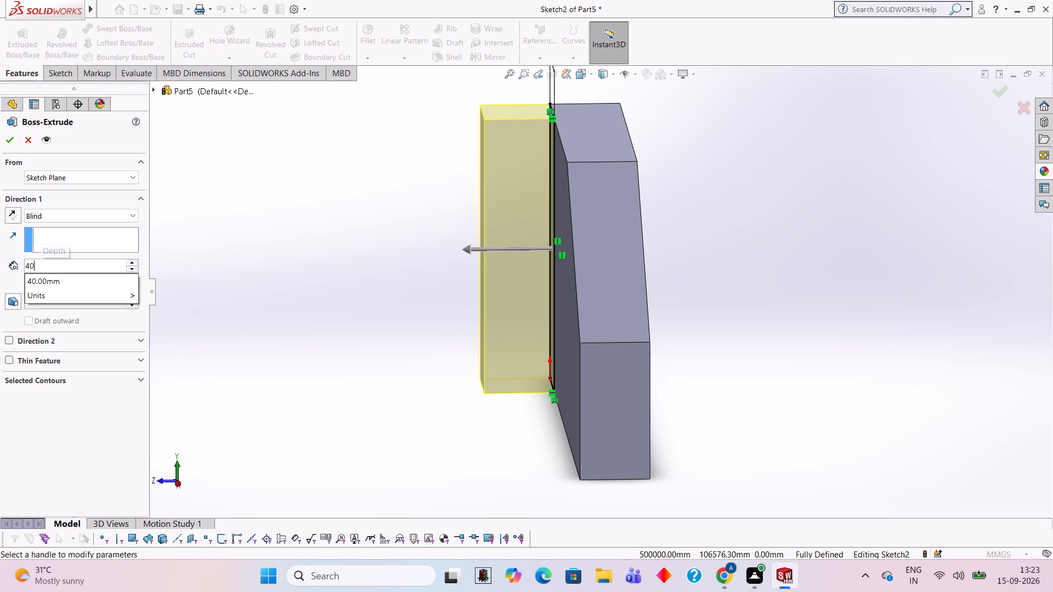
pyautogui.press('Return')
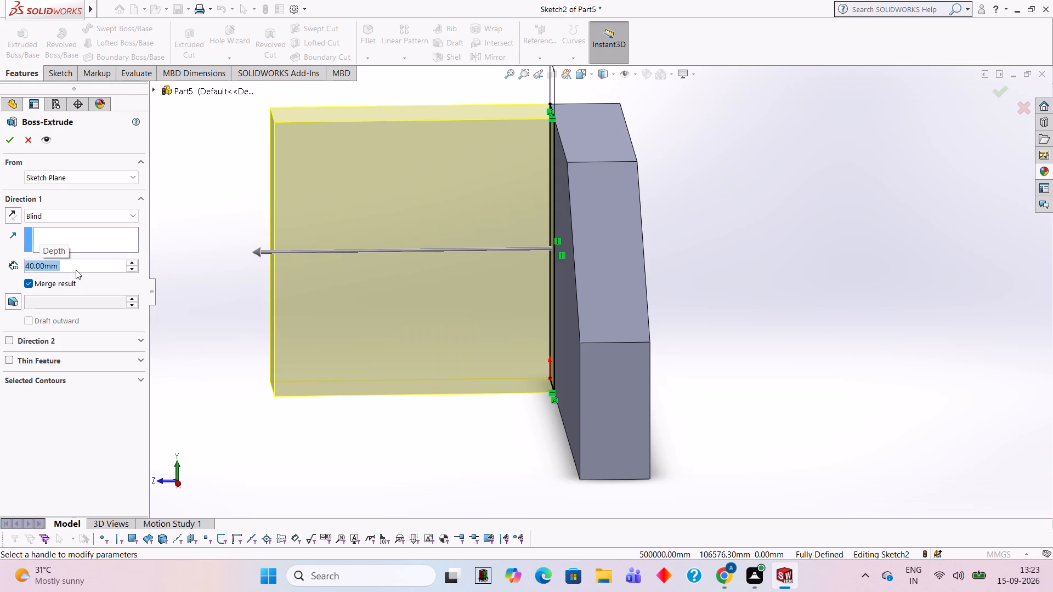
pyautogui.click(4, 139)
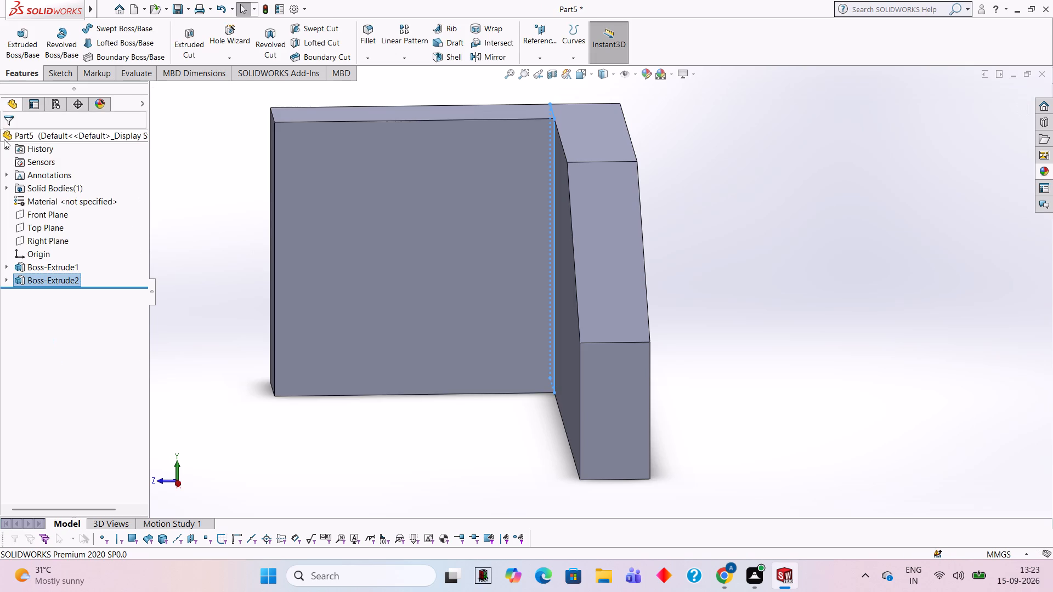
# On the sloped plate's front face, sketch a rectangle from the inner bottom corner to the short vertical edge, 60 mm by about 10.9 mm.
pyautogui.rightClick(707, 160)
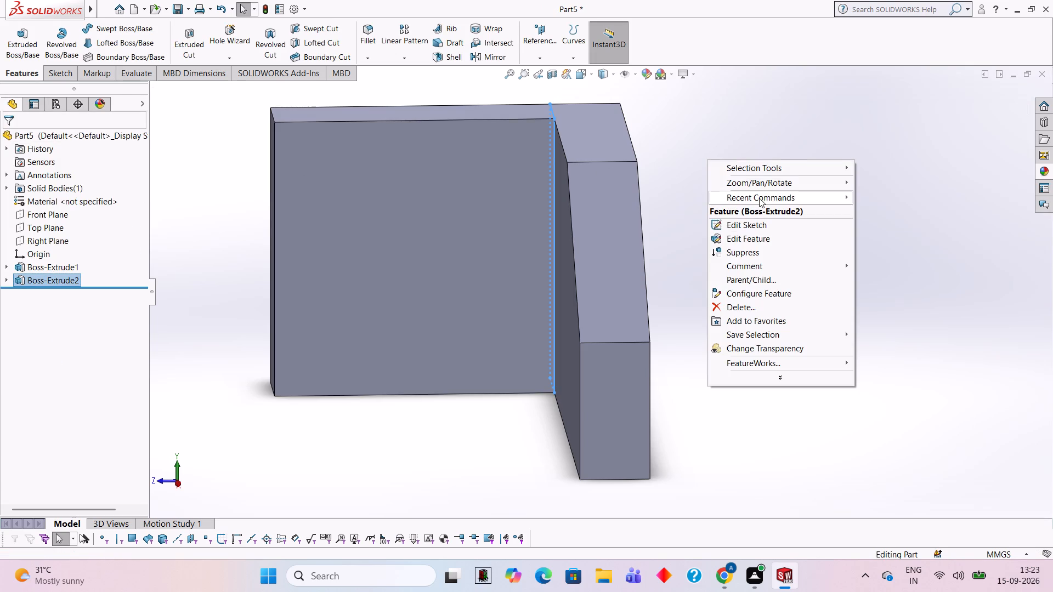
pyautogui.click(762, 189)
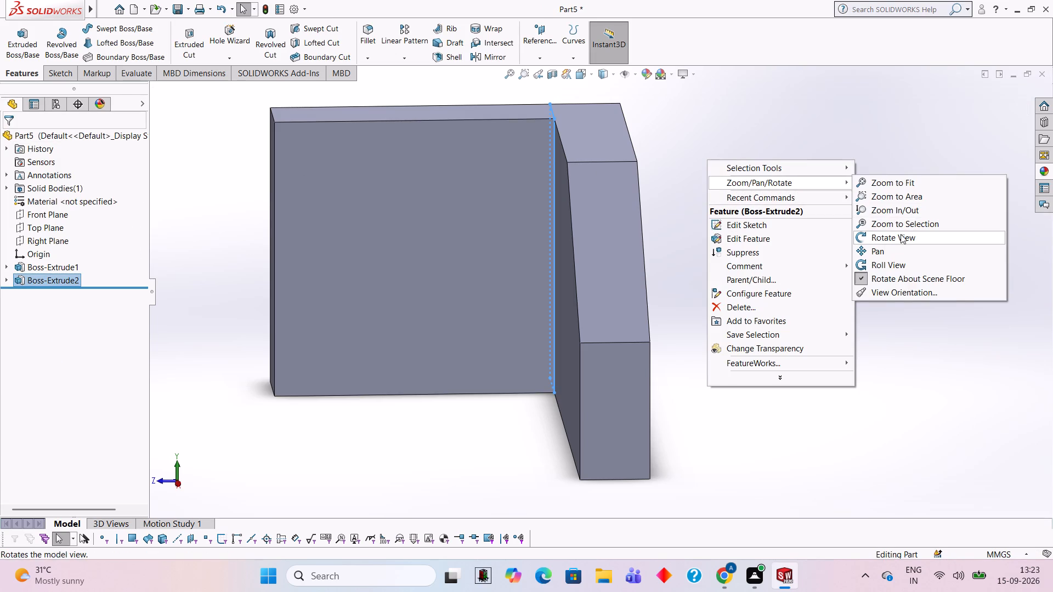
pyautogui.click(901, 234)
pyautogui.moveTo(809, 288); pyautogui.dragTo(920, 274)
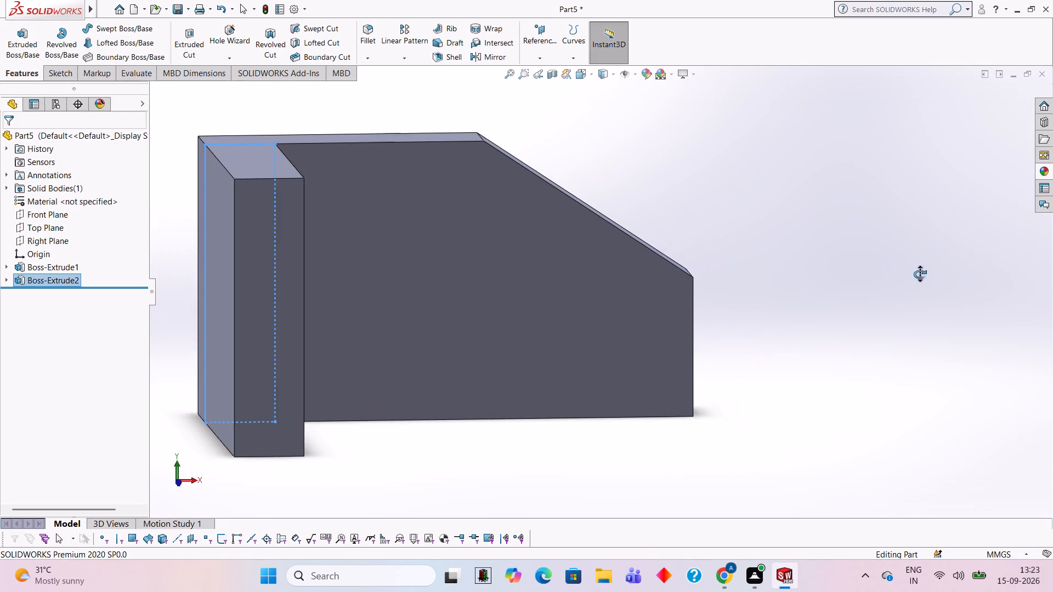
pyautogui.moveTo(920, 274); pyautogui.dragTo(906, 271)
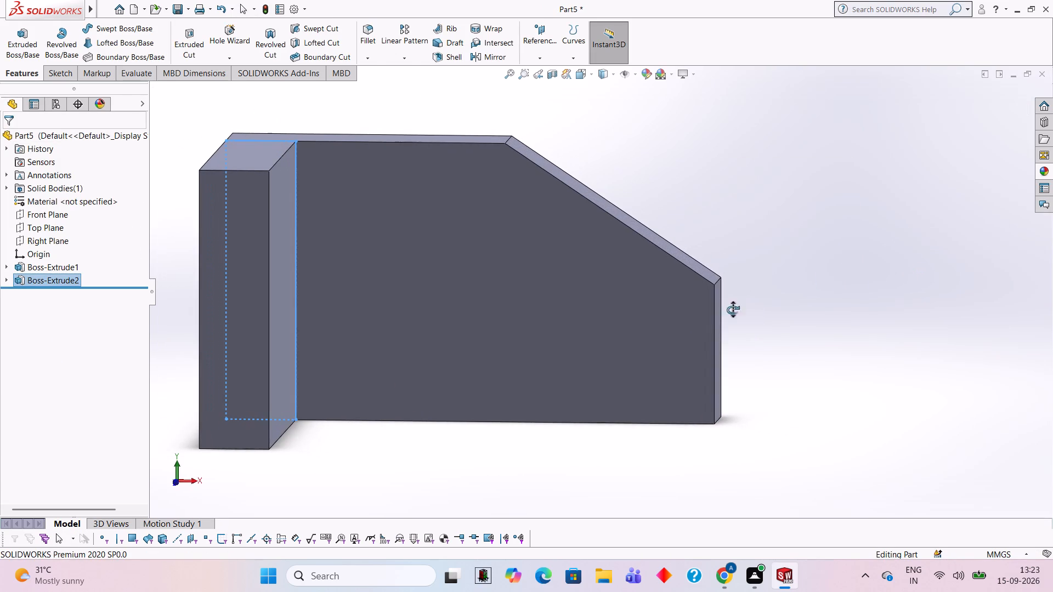
pyautogui.click(544, 320)
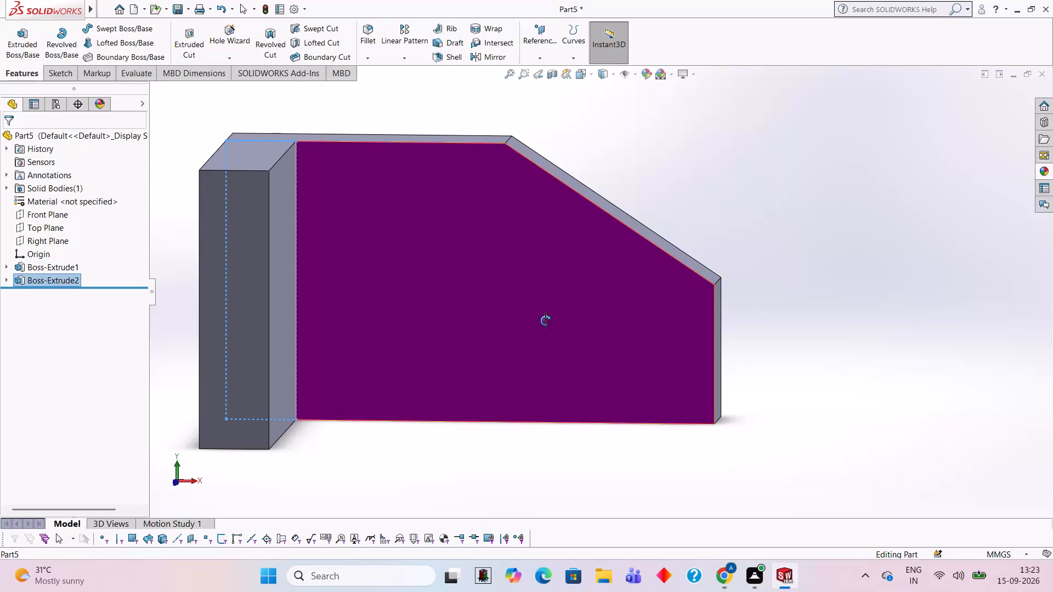
pyautogui.press('Escape')
pyautogui.press('Escape')
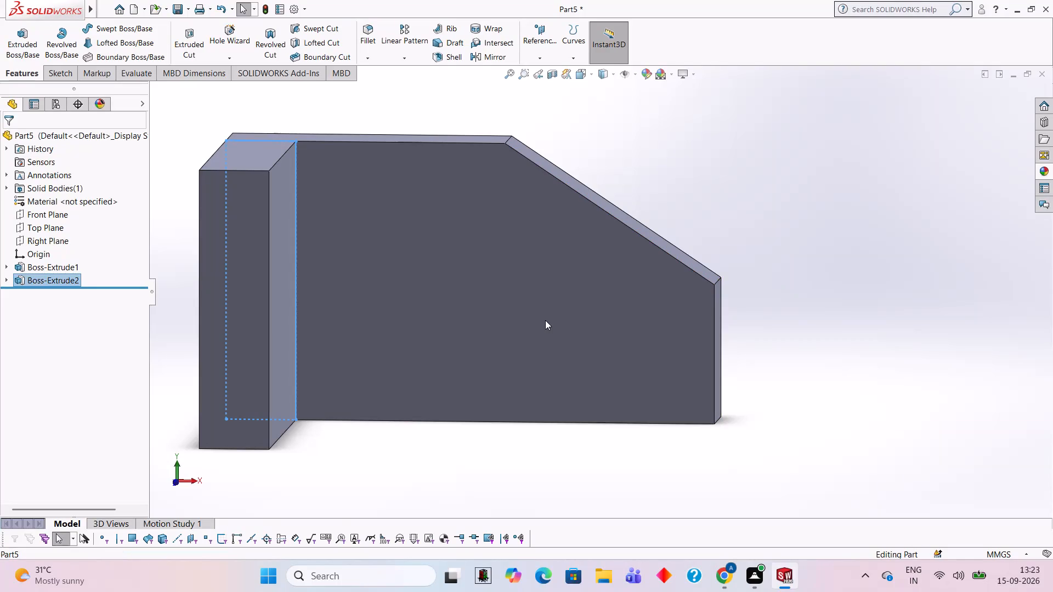
pyautogui.click(545, 320)
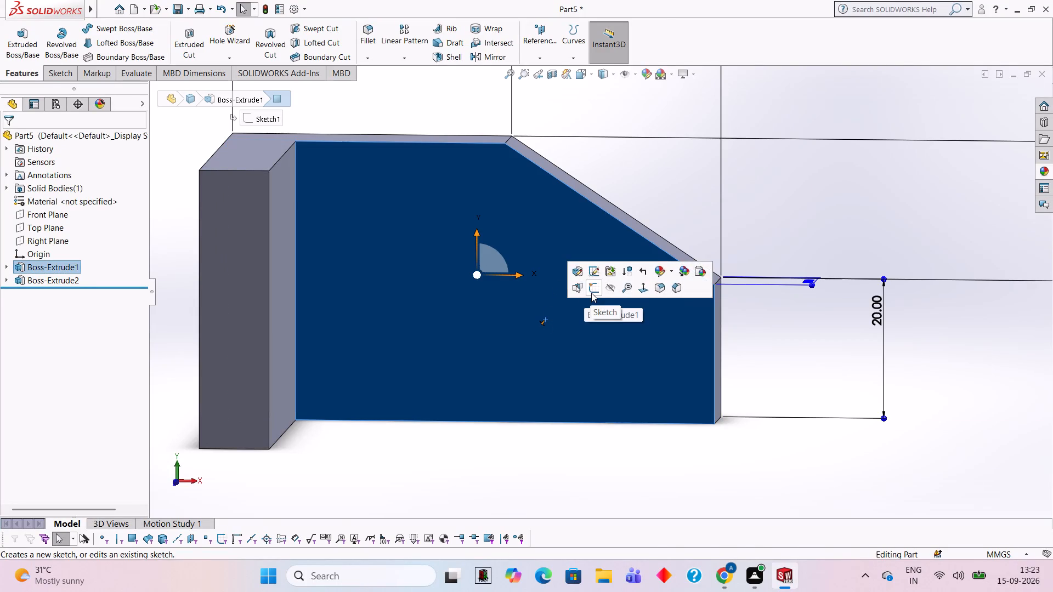
pyautogui.click(591, 293)
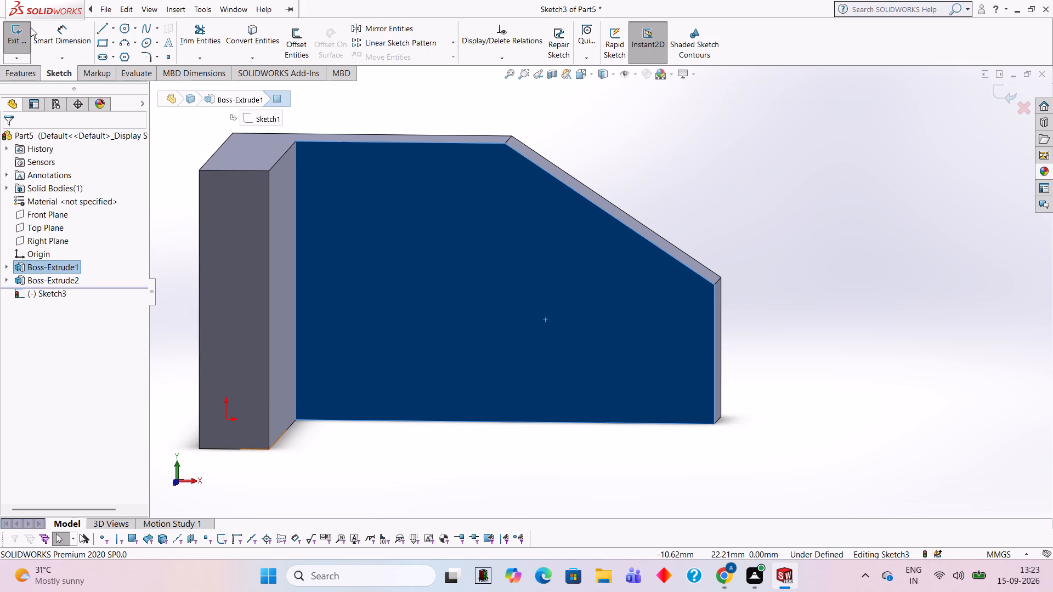
pyautogui.click(102, 37)
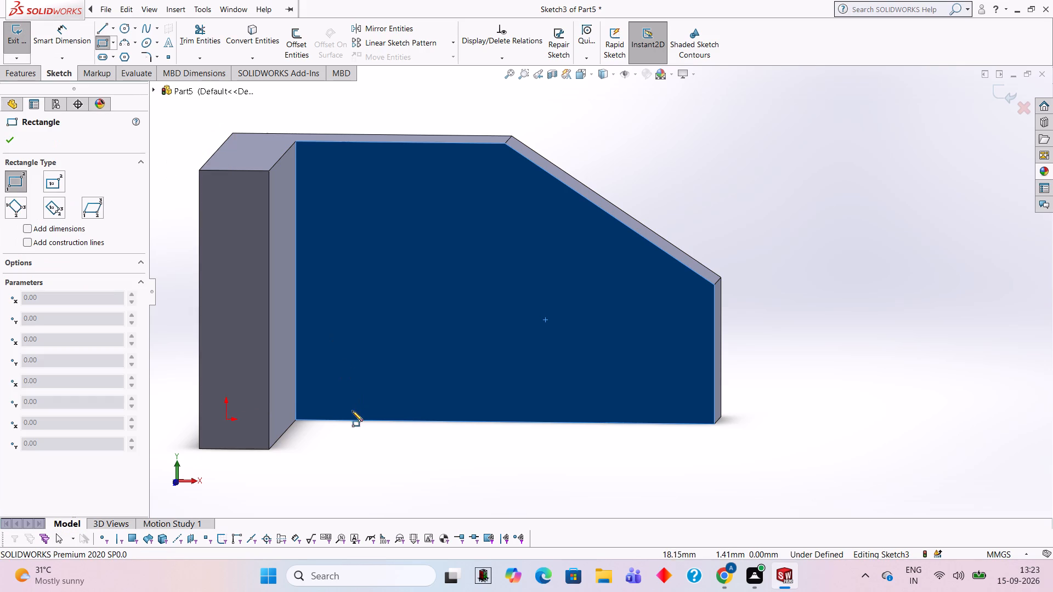
pyautogui.click(298, 419)
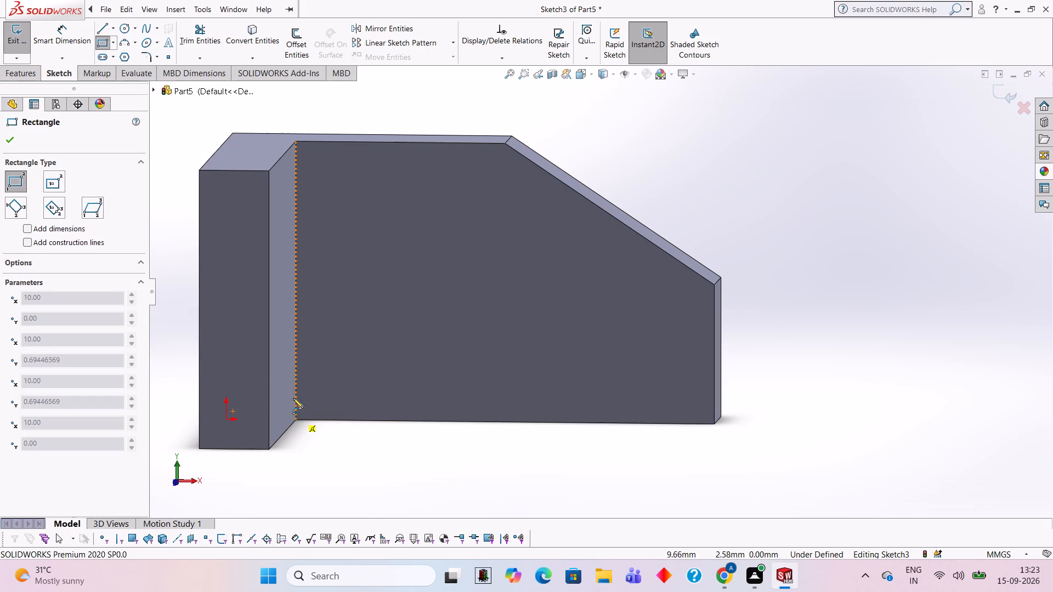
pyautogui.click(714, 348)
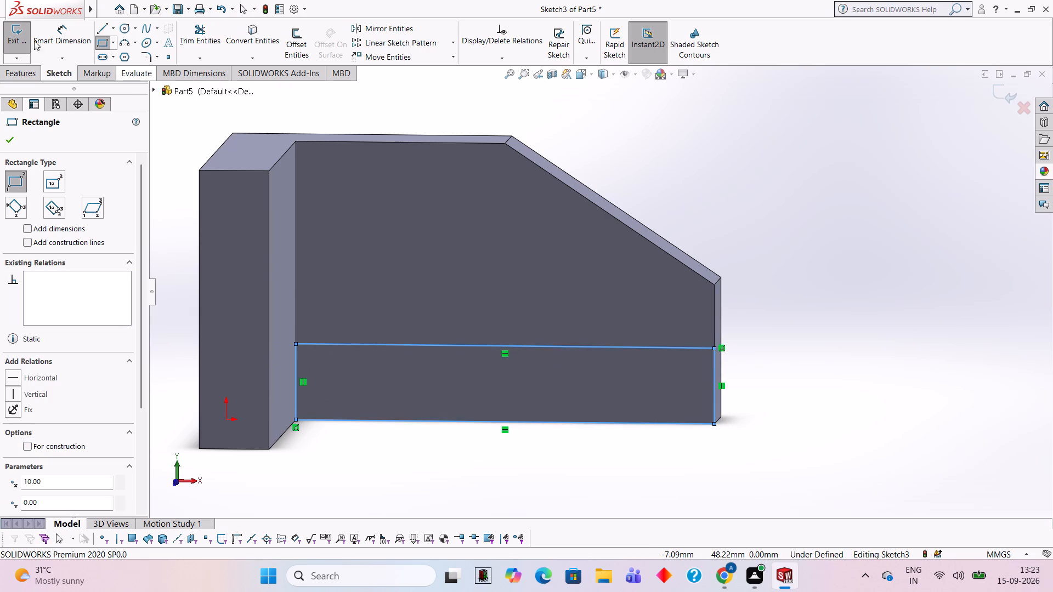
# Dimension the rectangle's short vertical edge on the sloped plate's front face and set its height to 10 mm.
pyautogui.click(70, 39)
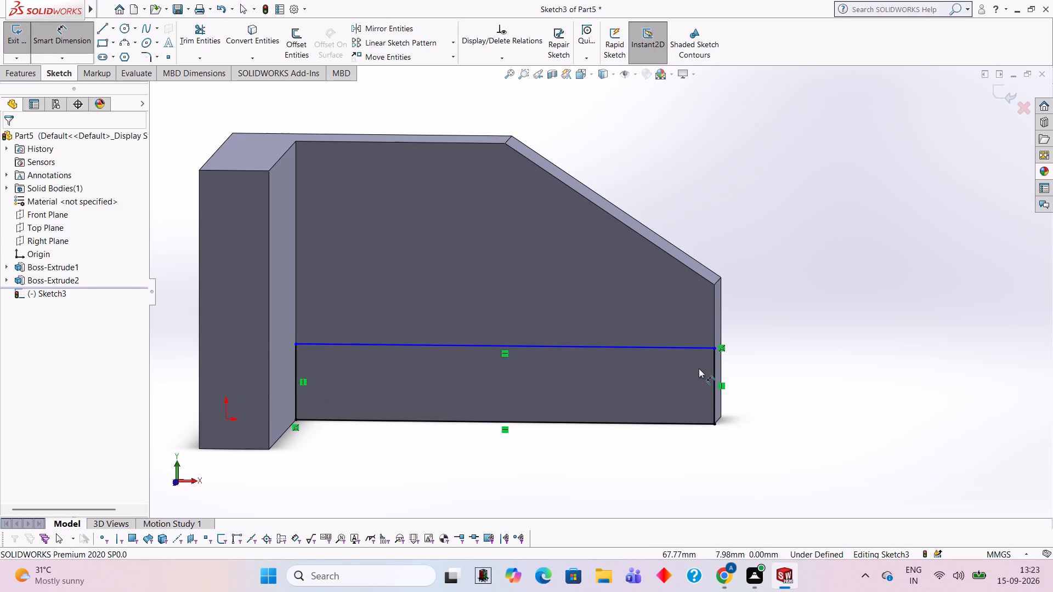
pyautogui.click(715, 374)
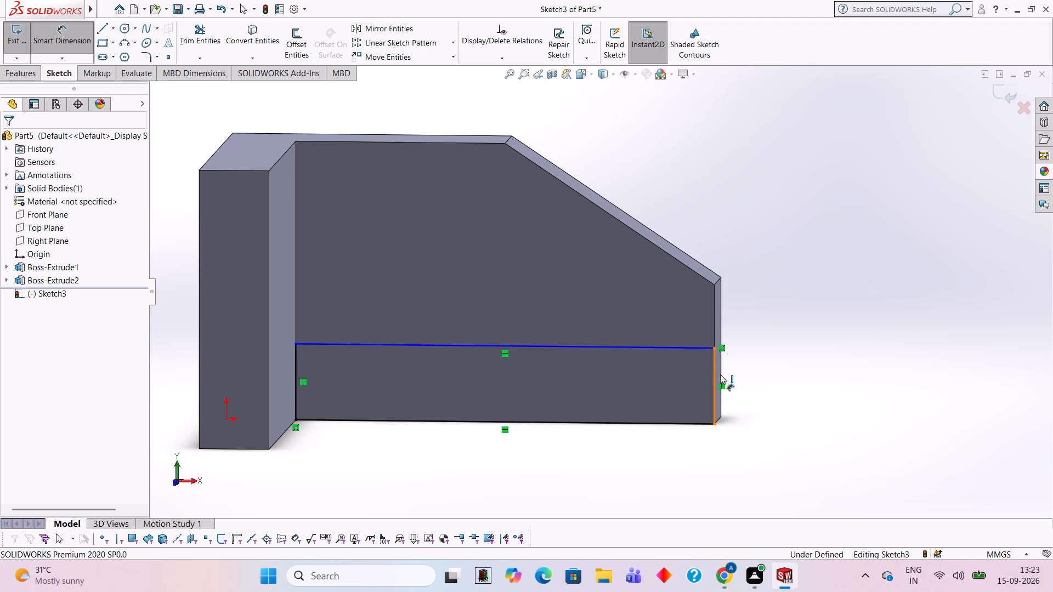
pyautogui.click(797, 372)
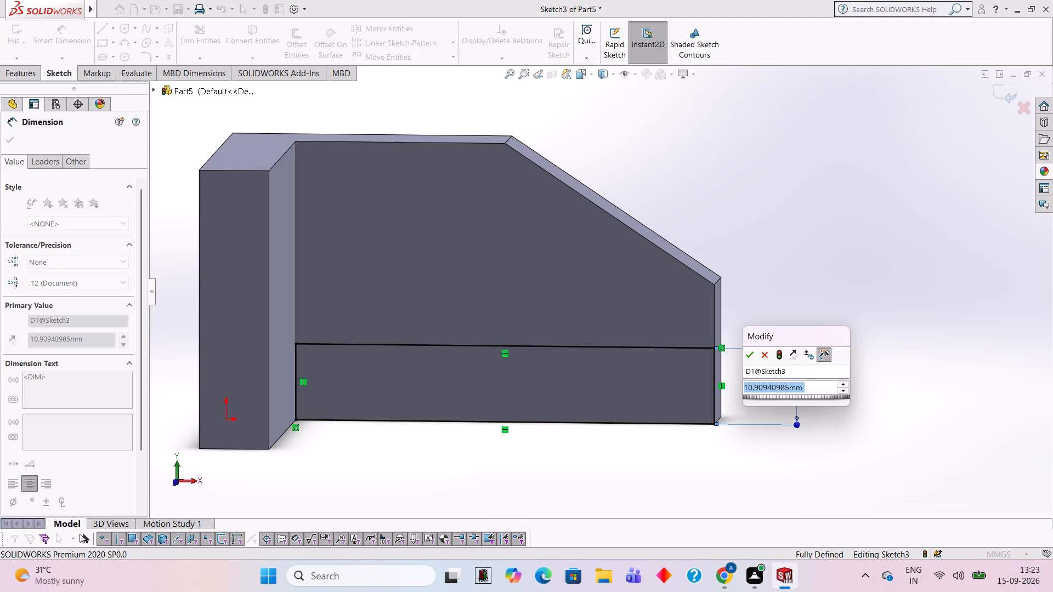
pyautogui.write('10')
pyautogui.press('Return')
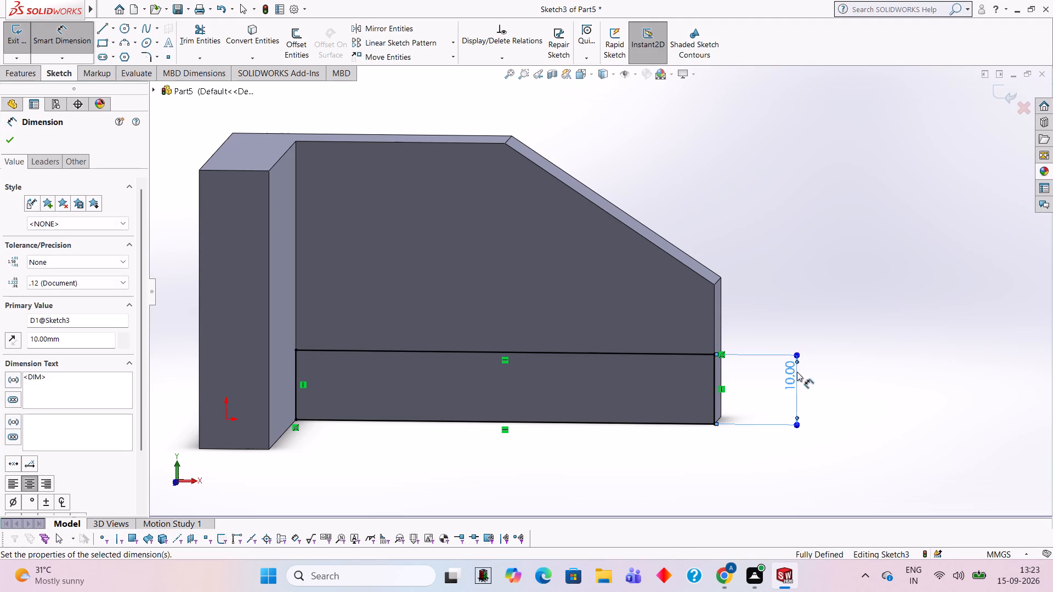
pyautogui.press('Escape')
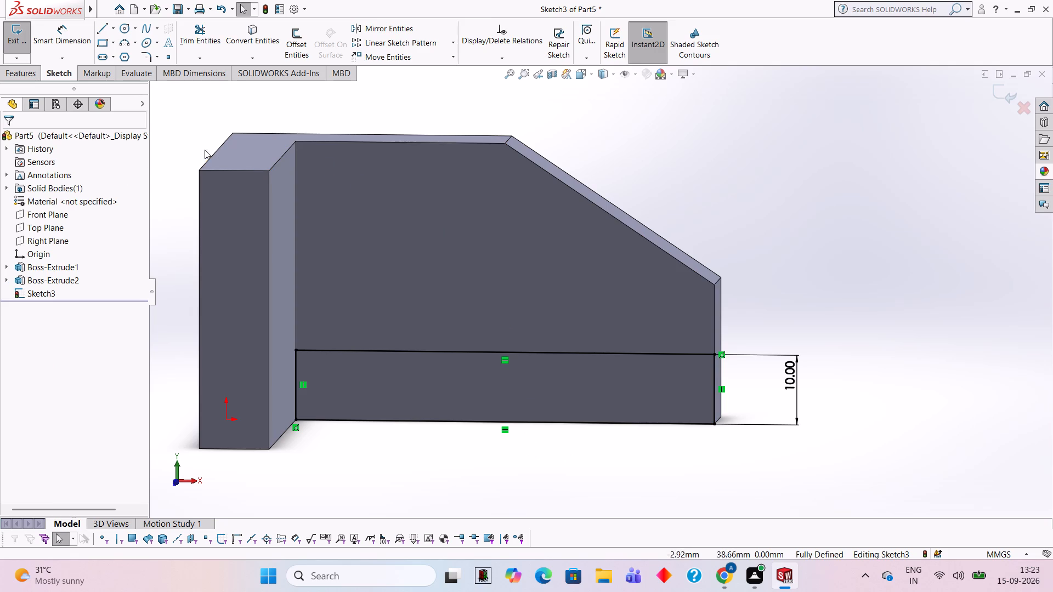
# Extrude the bottom rectangle outward from the sloped plate as a Blind boss 40 mm deep, merged with the body.
pyautogui.click(26, 73)
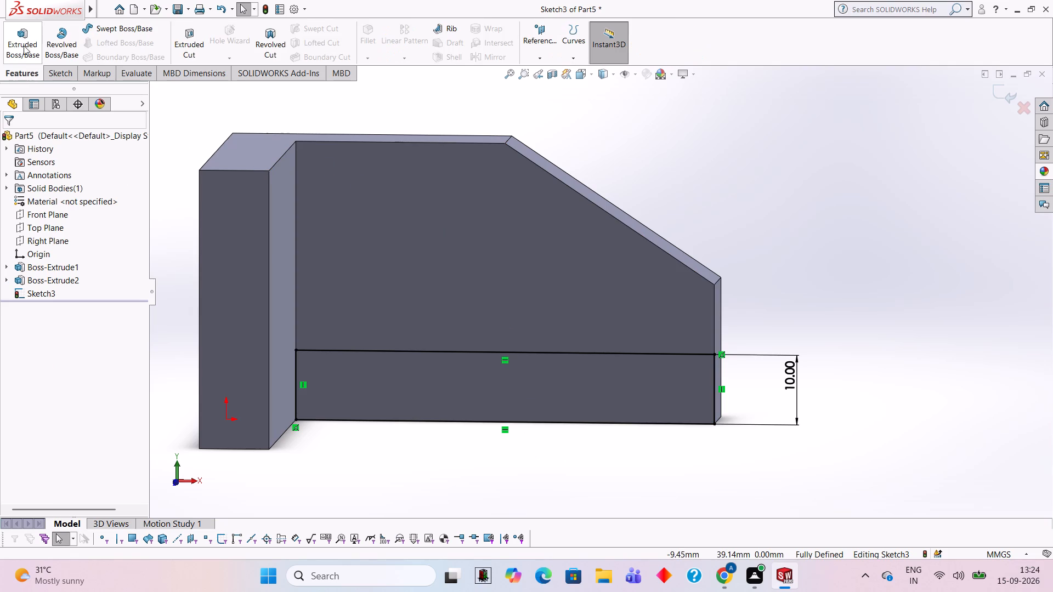
pyautogui.click(24, 39)
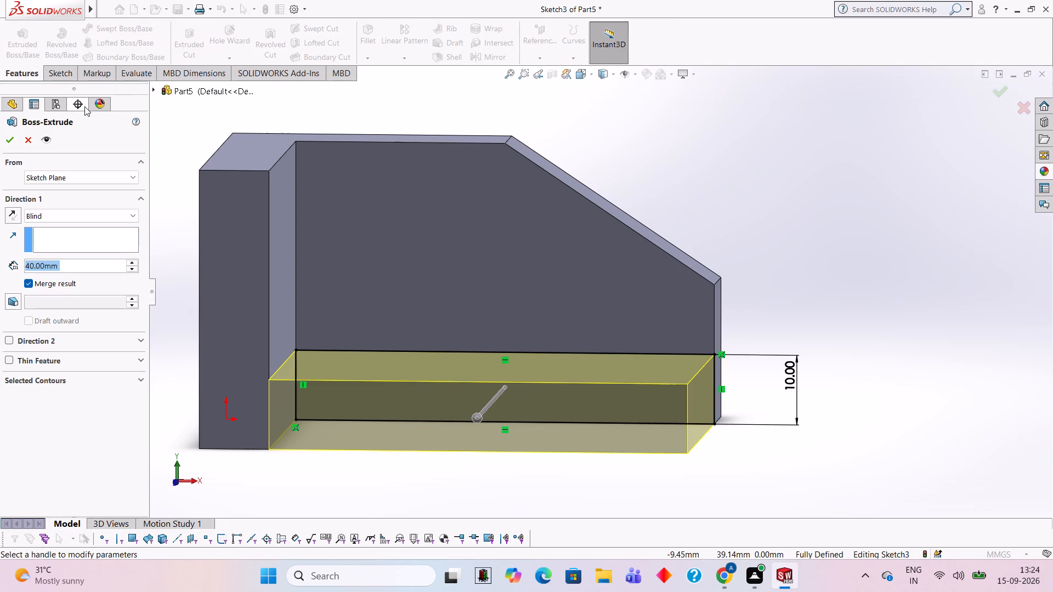
pyautogui.click(14, 147)
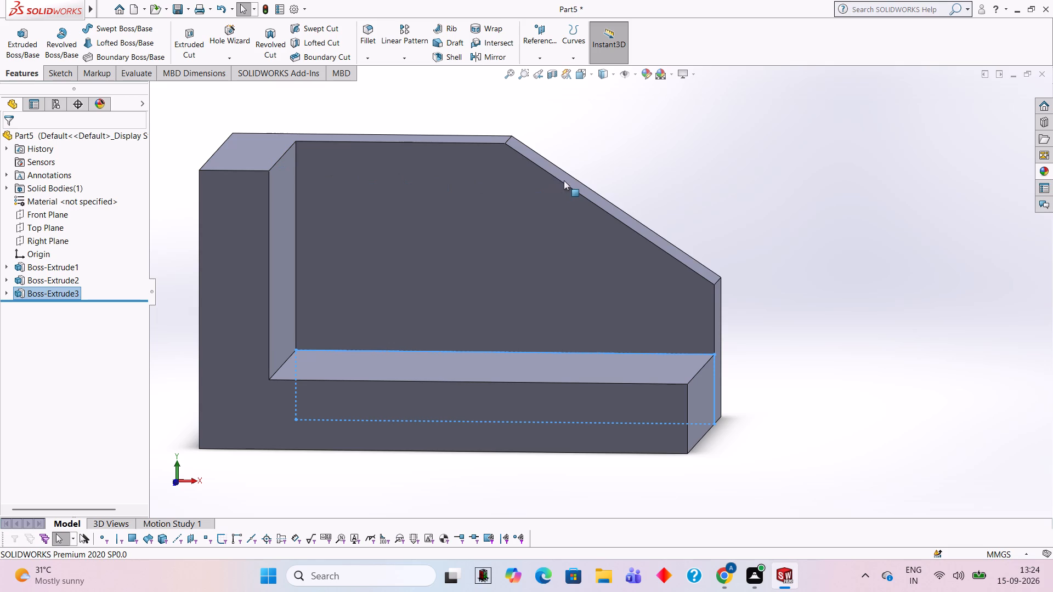
# Examine the base, side wall and sloped plate from a raised three-quarter view.
pyautogui.rightClick(791, 181)
pyautogui.click(811, 212)
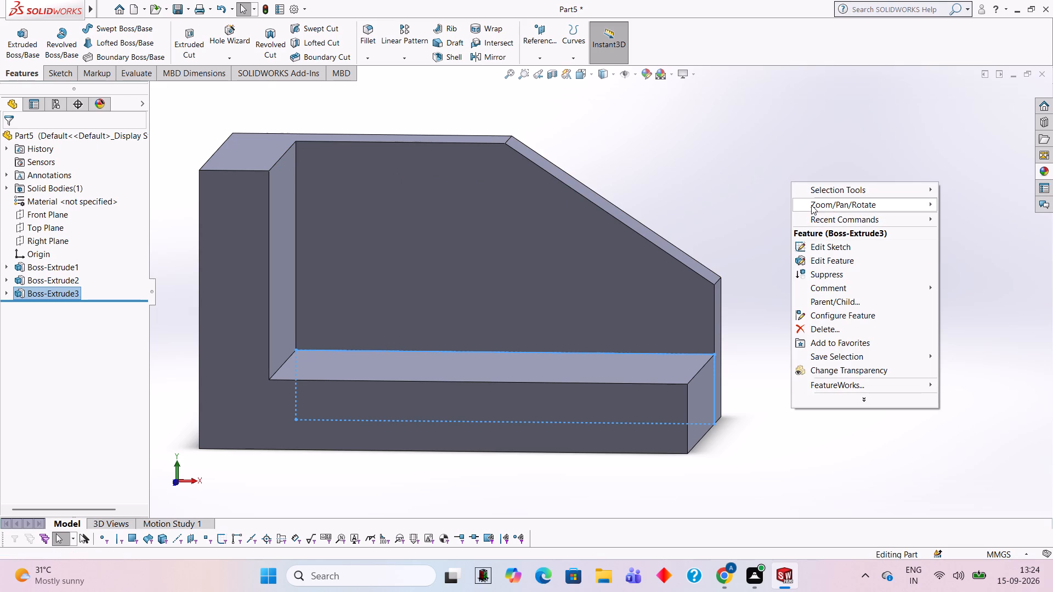
pyautogui.click(811, 205)
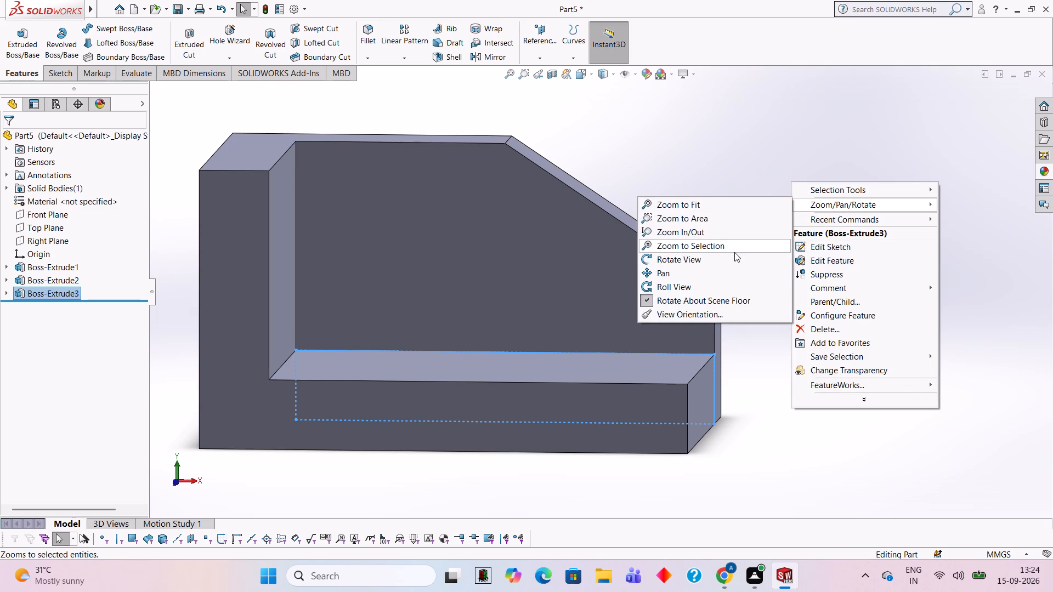
pyautogui.click(734, 252)
pyautogui.moveTo(274, 244); pyautogui.dragTo(277, 178)
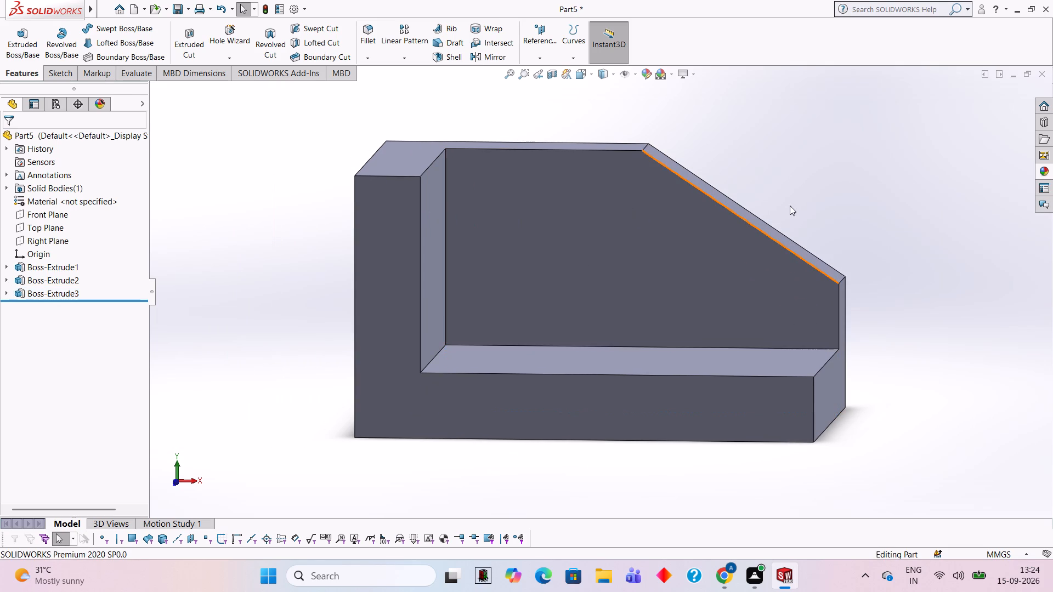
pyautogui.rightClick(864, 195)
pyautogui.click(890, 248)
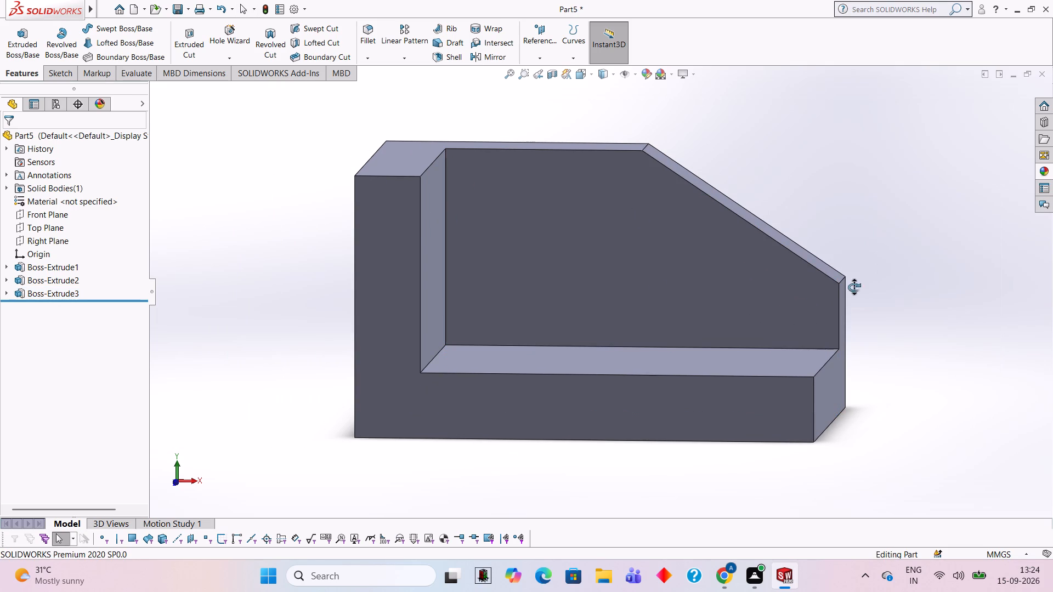
pyautogui.moveTo(475, 289); pyautogui.dragTo(470, 181)
pyautogui.moveTo(939, 389); pyautogui.dragTo(842, 493)
pyautogui.moveTo(856, 302); pyautogui.dragTo(875, 417)
pyautogui.moveTo(556, 90); pyautogui.dragTo(631, 115)
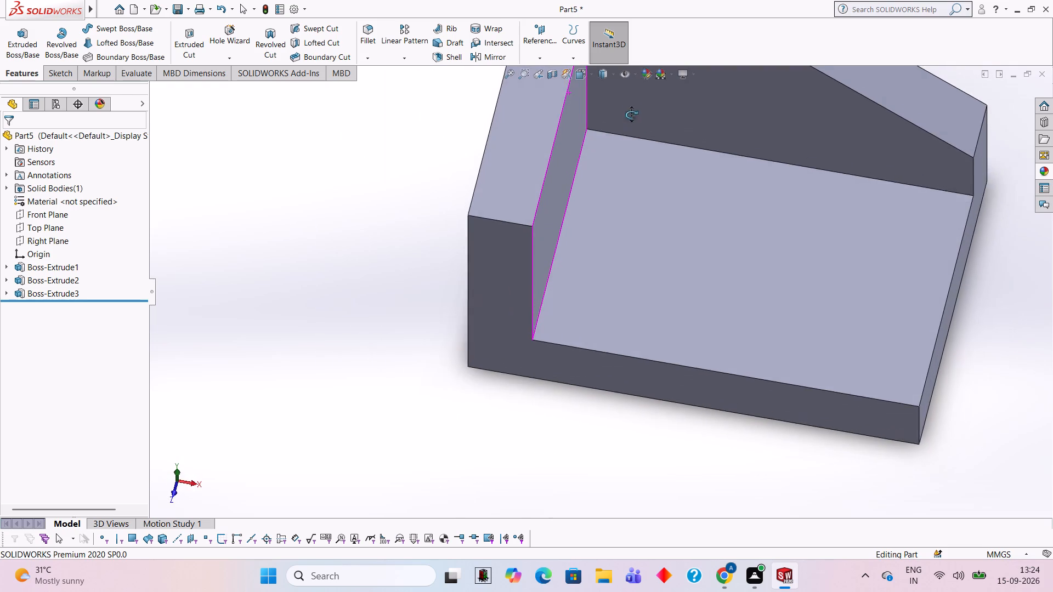
pyautogui.moveTo(631, 115); pyautogui.dragTo(602, 57)
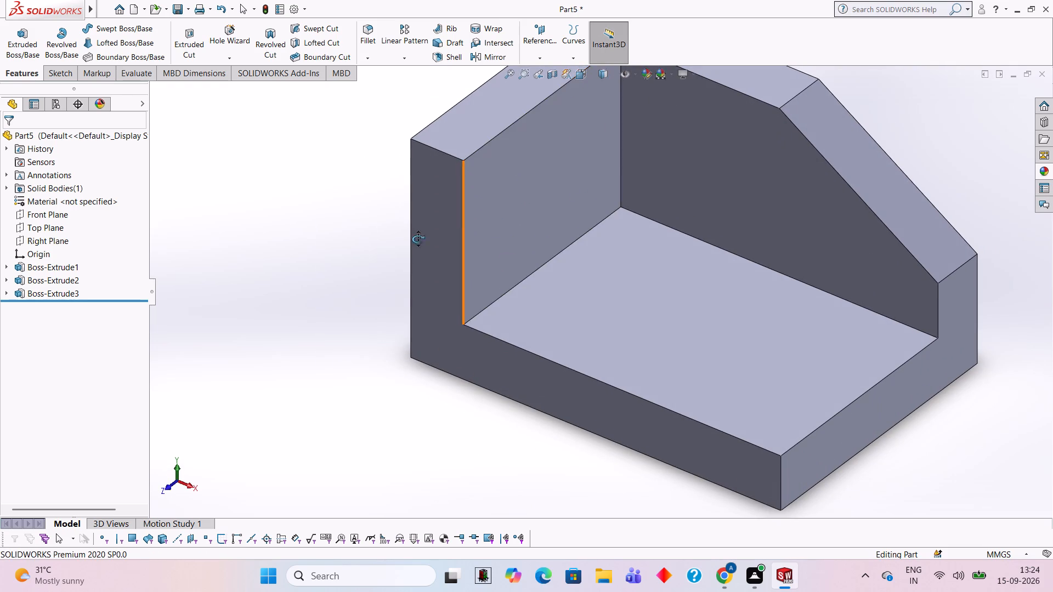
pyautogui.moveTo(367, 239); pyautogui.dragTo(369, 206)
pyautogui.moveTo(665, 255); pyautogui.dragTo(665, 260)
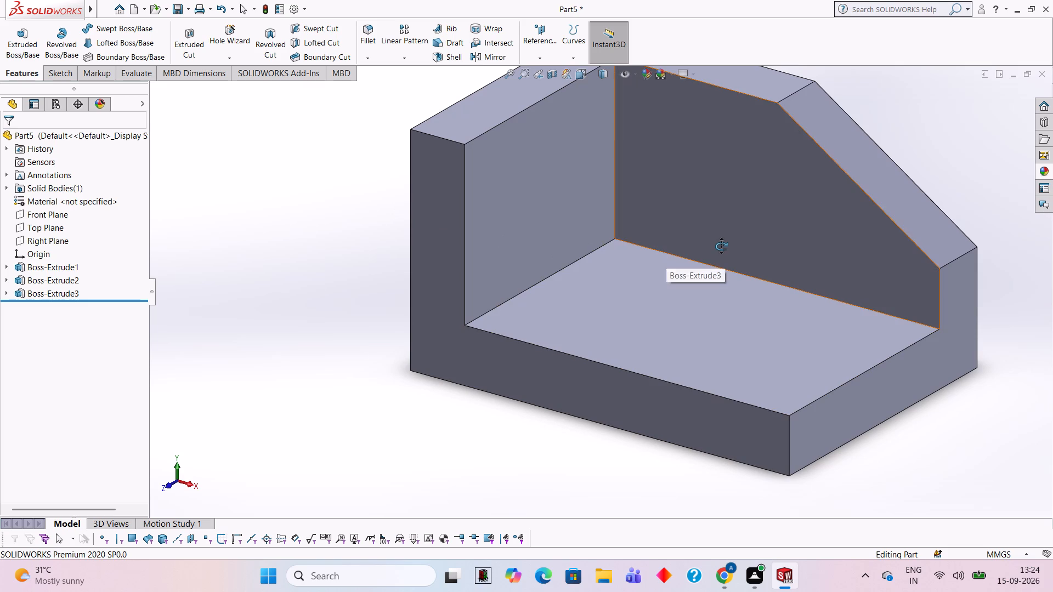
pyautogui.scroll(1, 721, 246)
pyautogui.scroll(-2, 721, 247)
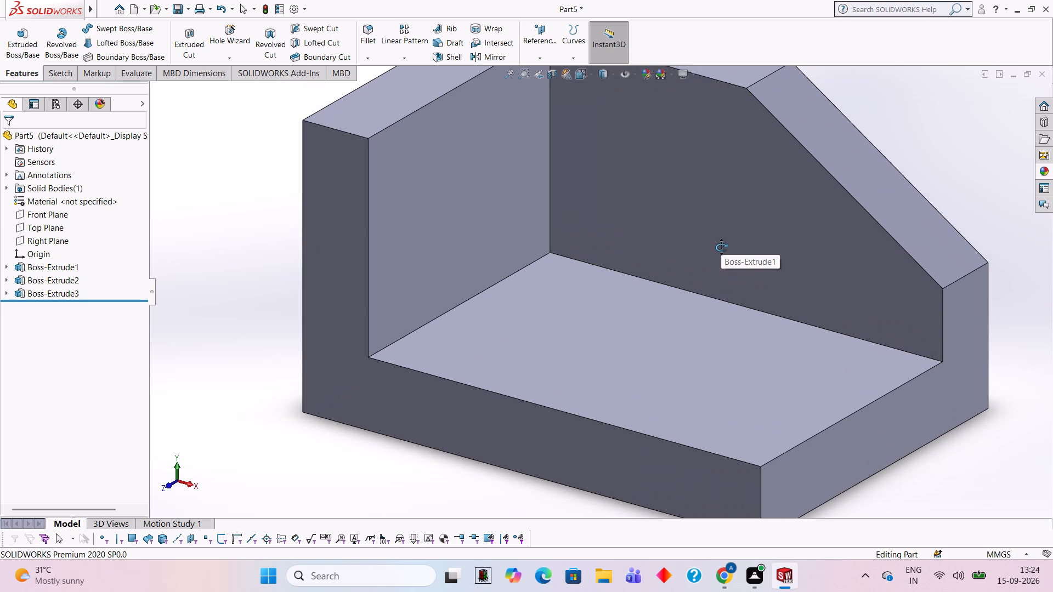
pyautogui.scroll(2, 721, 247)
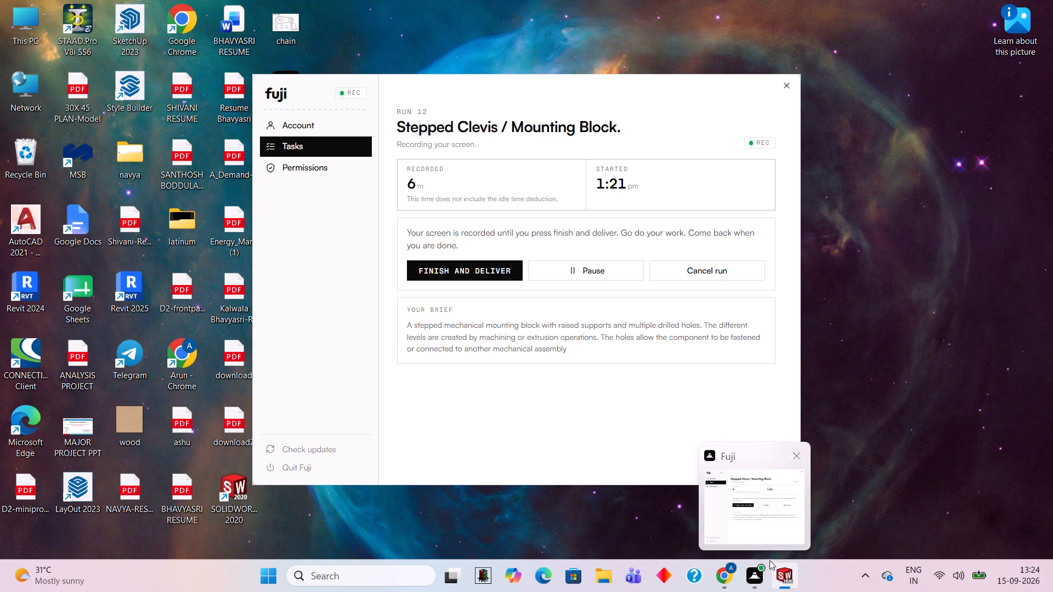
pyautogui.click(811, 125)
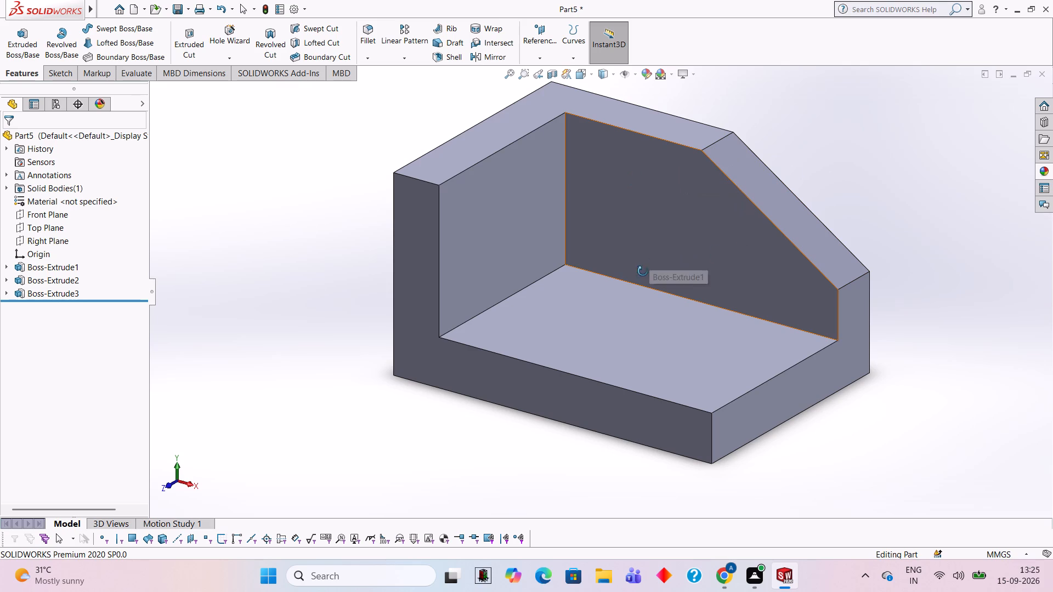
pyautogui.click(562, 322)
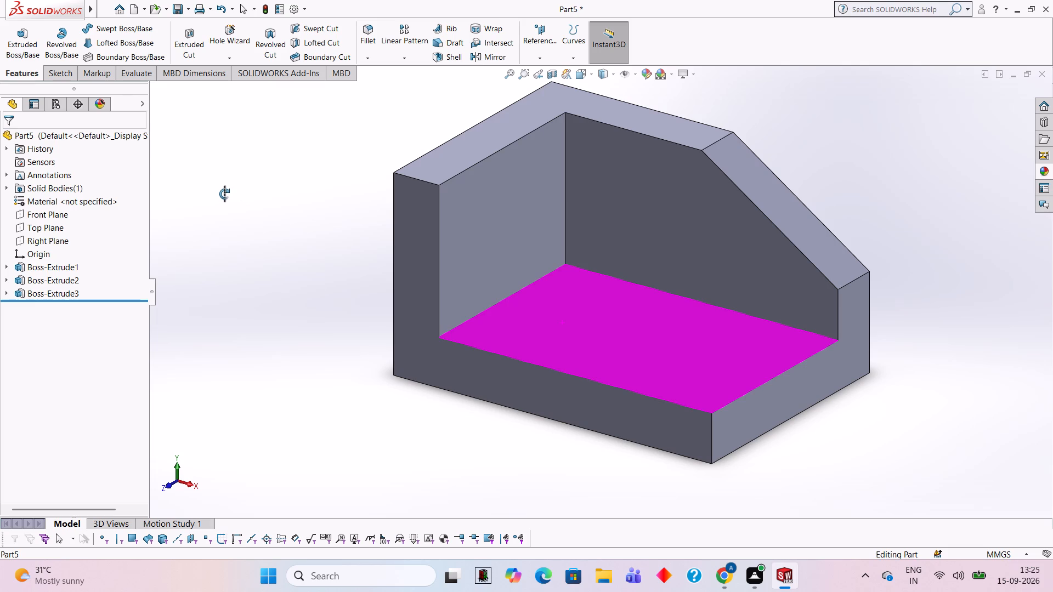
pyautogui.press('Escape')
pyautogui.press('Escape')
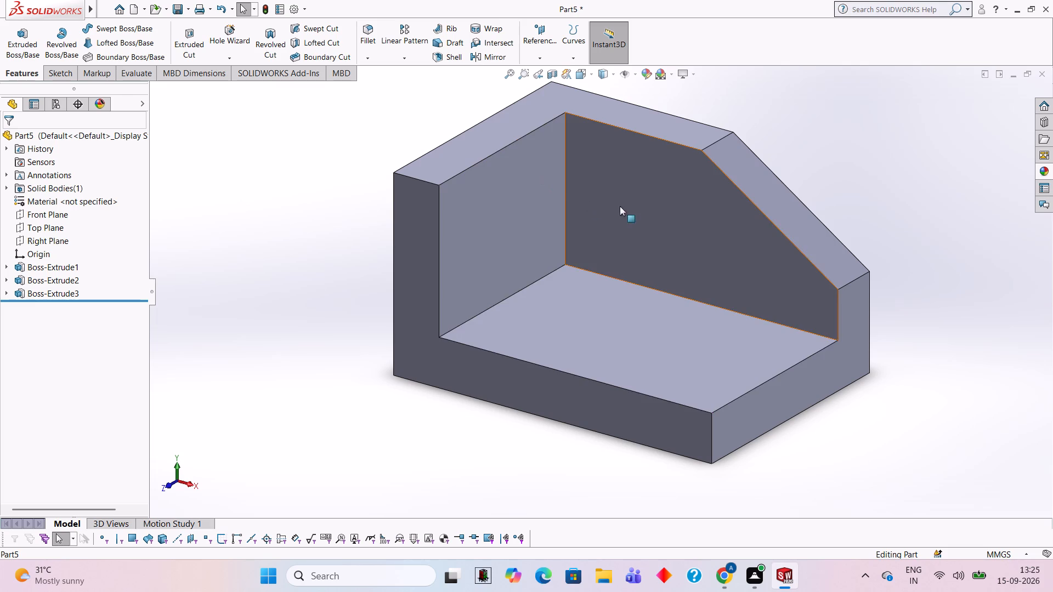
# Sketch a corner rectangle about 30 mm by 11 mm on the base's top face, clear of the walls and edges.
pyautogui.click(622, 306)
pyautogui.click(670, 279)
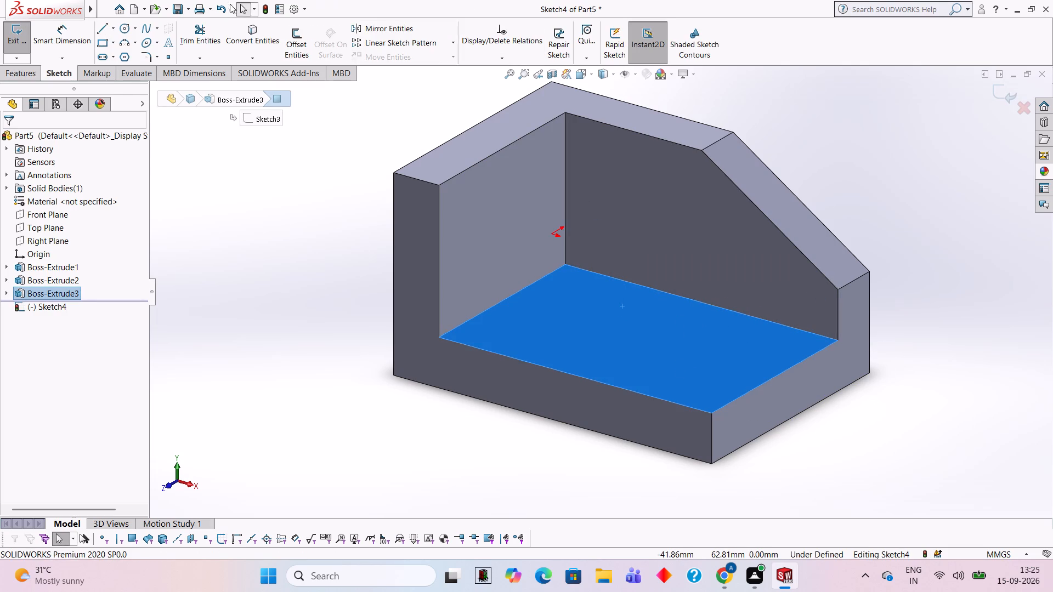
pyautogui.click(105, 38)
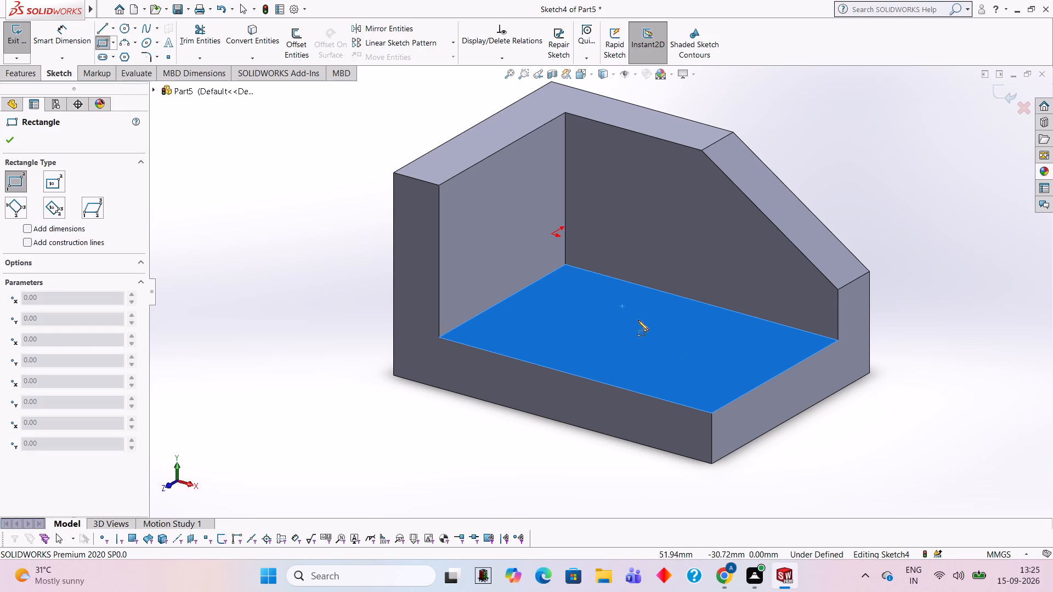
pyautogui.click(600, 314)
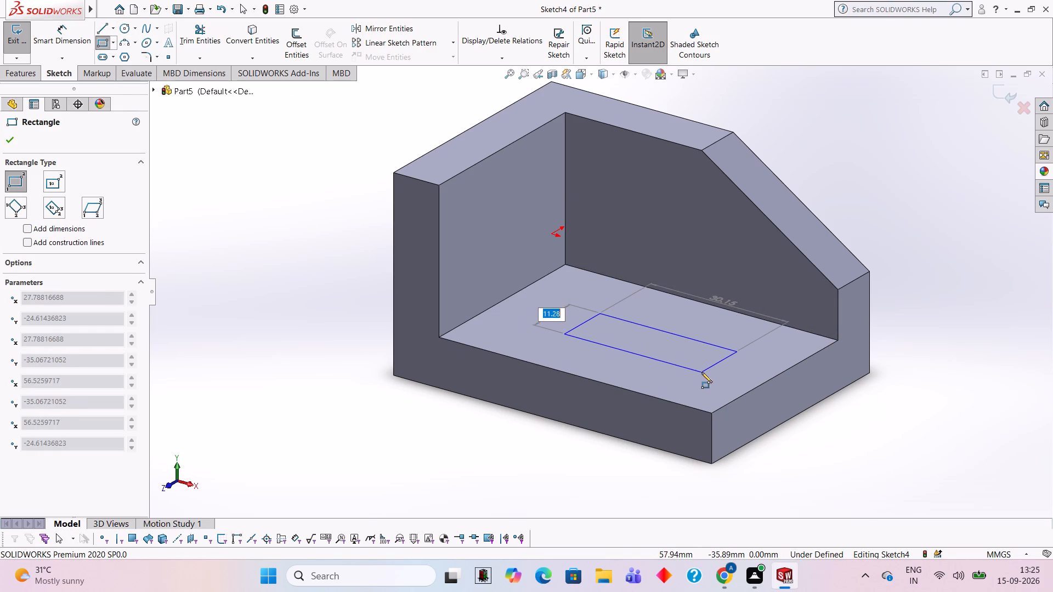
pyautogui.click(701, 372)
pyautogui.press('Escape')
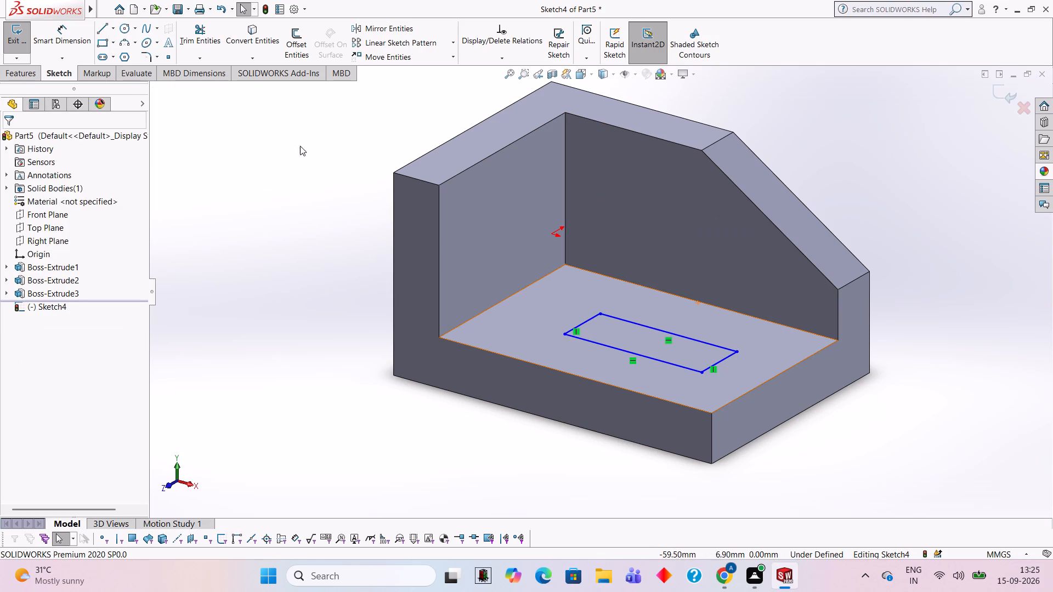
# Dimension the rectangle's long front edge and set its length to 40 mm.
pyautogui.click(53, 38)
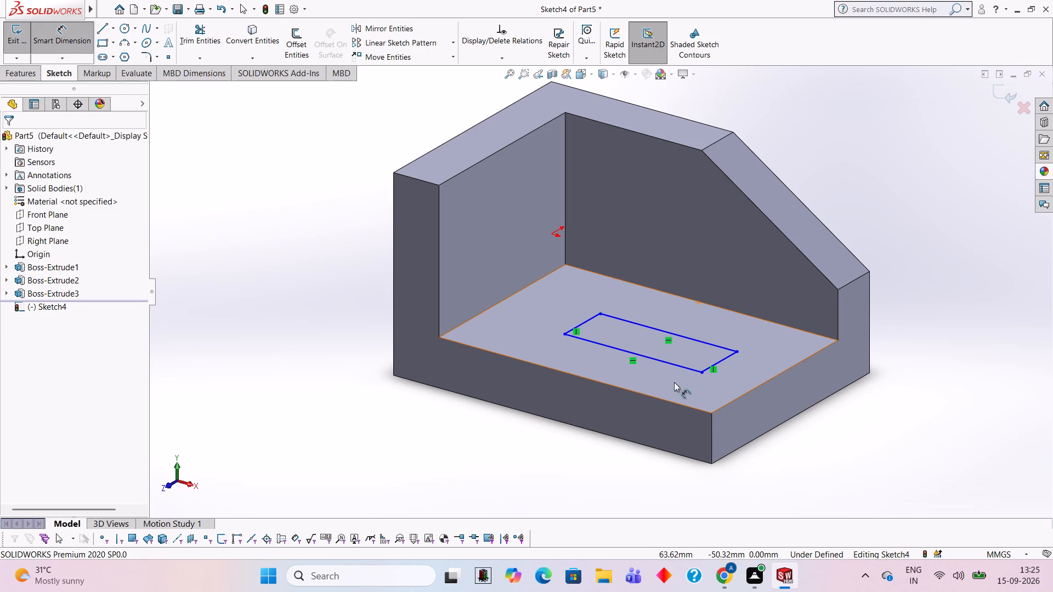
pyautogui.click(655, 361)
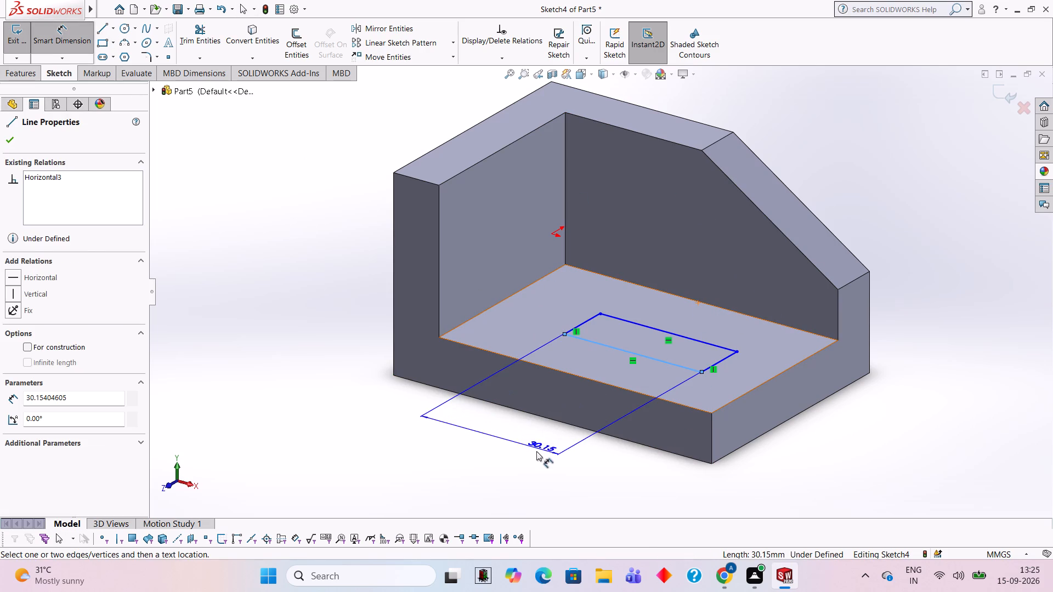
pyautogui.click(533, 462)
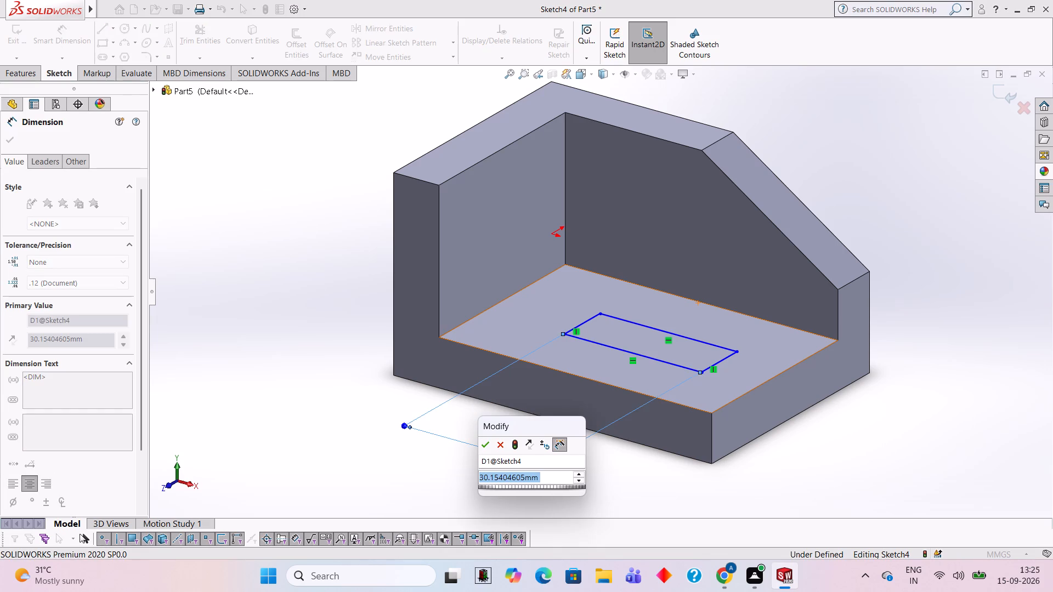
pyautogui.write('40')
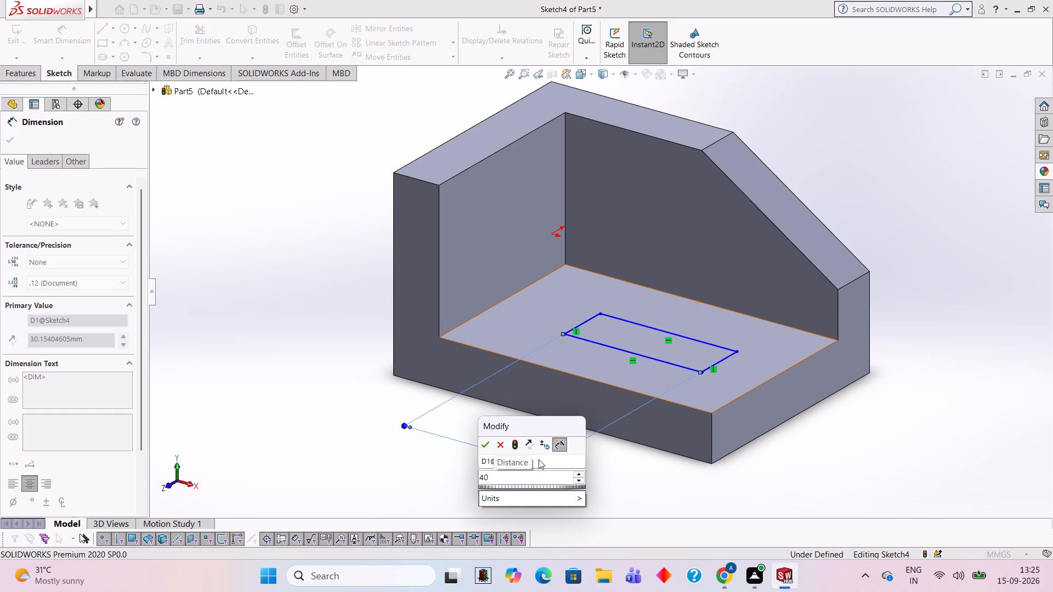
pyautogui.press('Return')
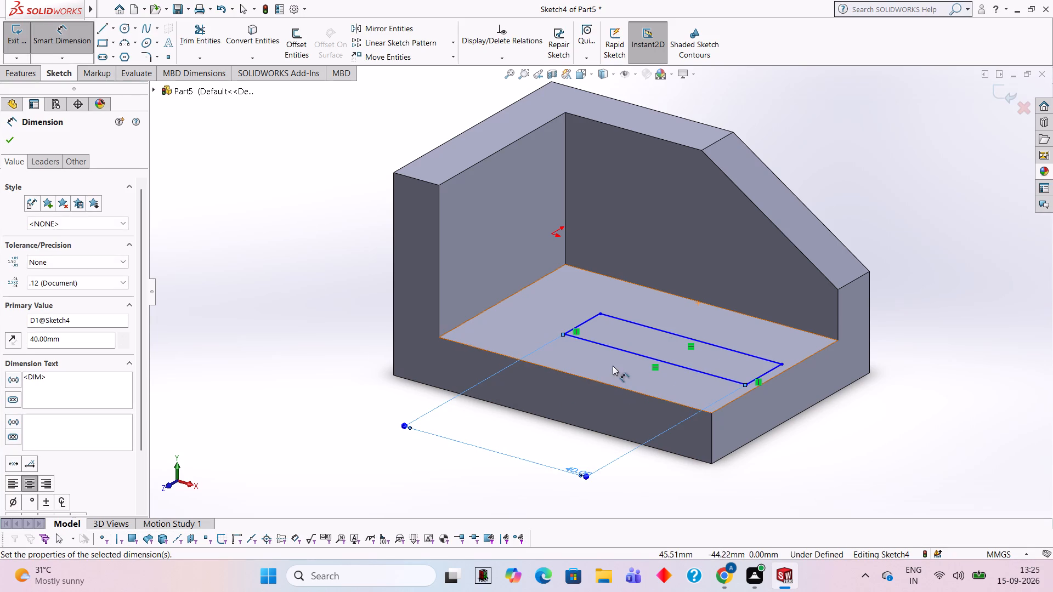
# Dimension the rectangle's short edge farthest from the side wall and set it to 20 mm.
pyautogui.click(71, 33)
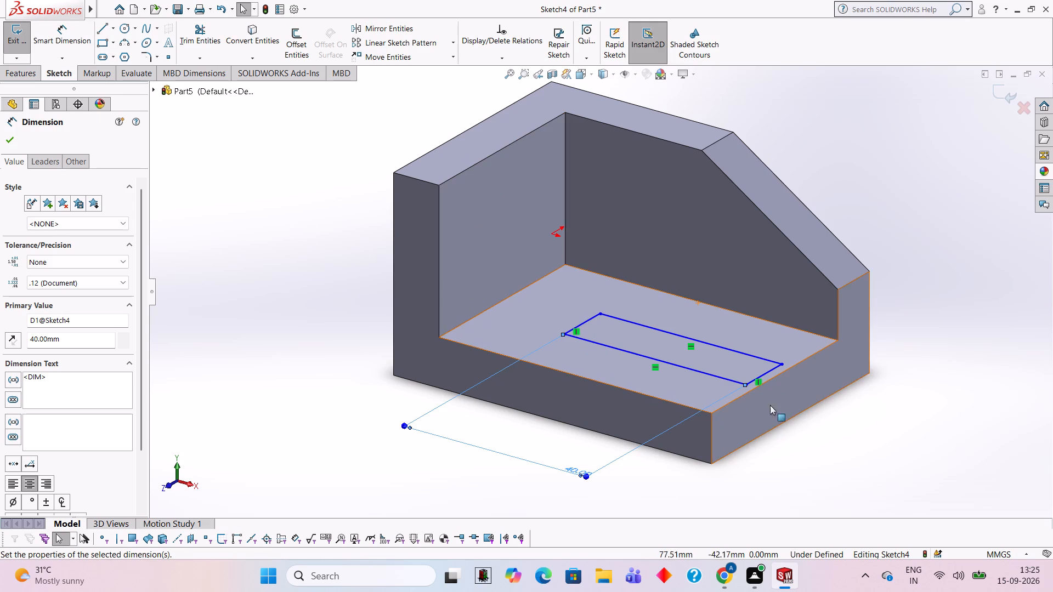
pyautogui.click(766, 375)
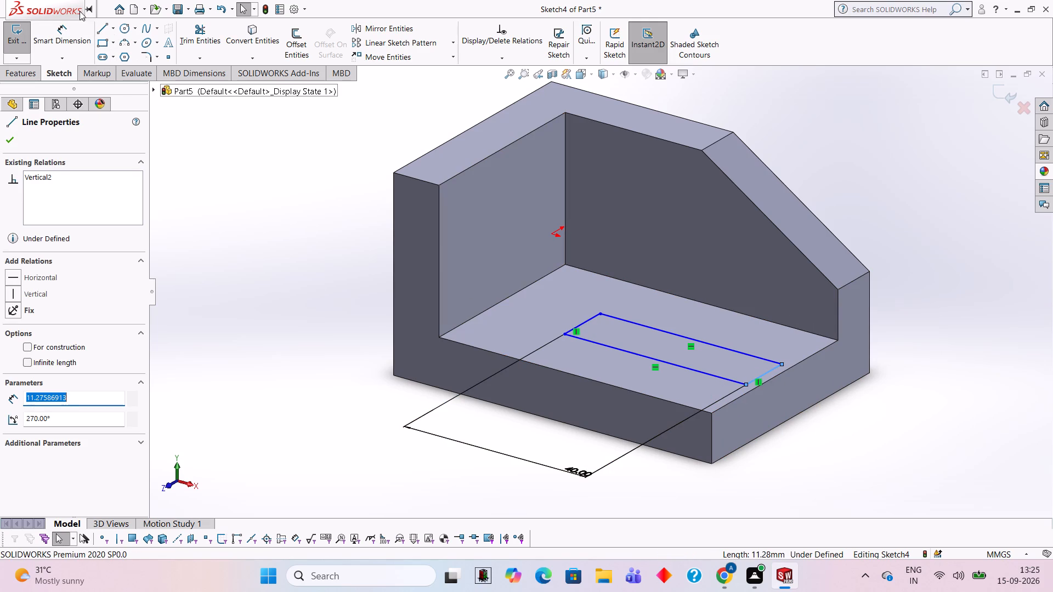
pyautogui.click(77, 40)
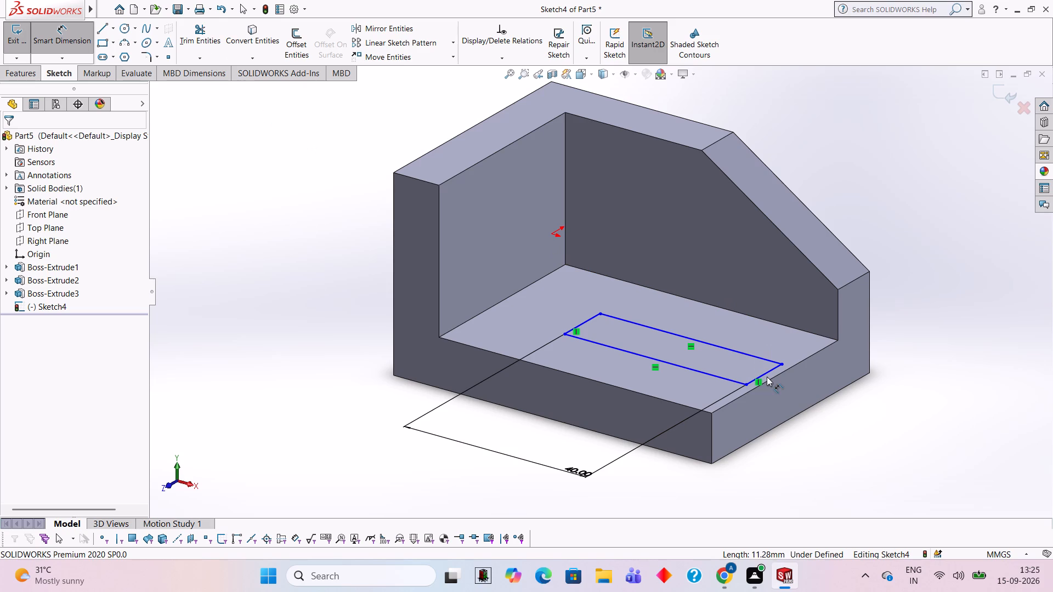
pyautogui.click(765, 371)
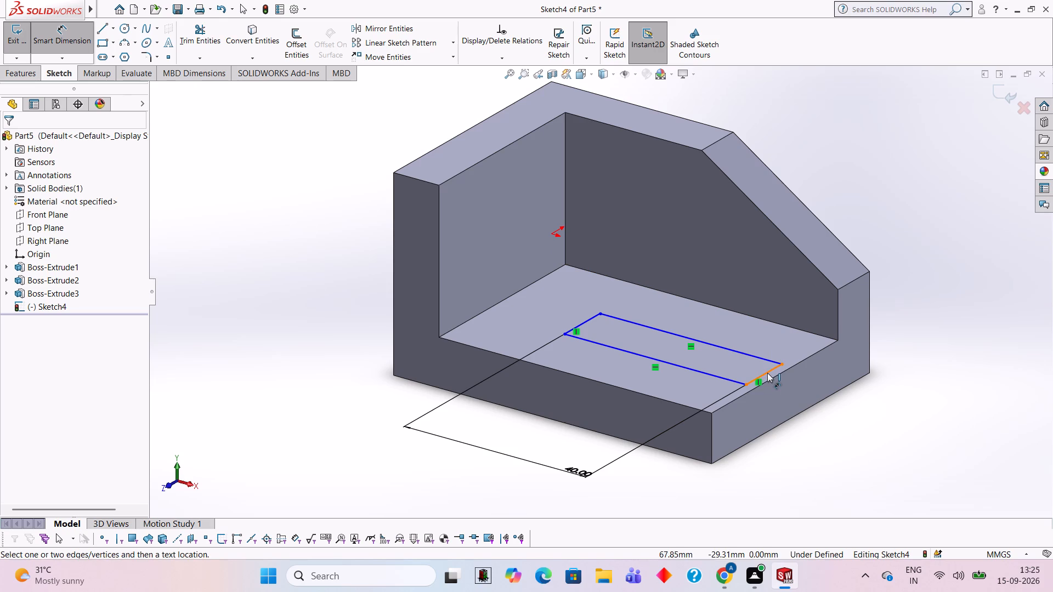
pyautogui.click(767, 373)
pyautogui.click(819, 422)
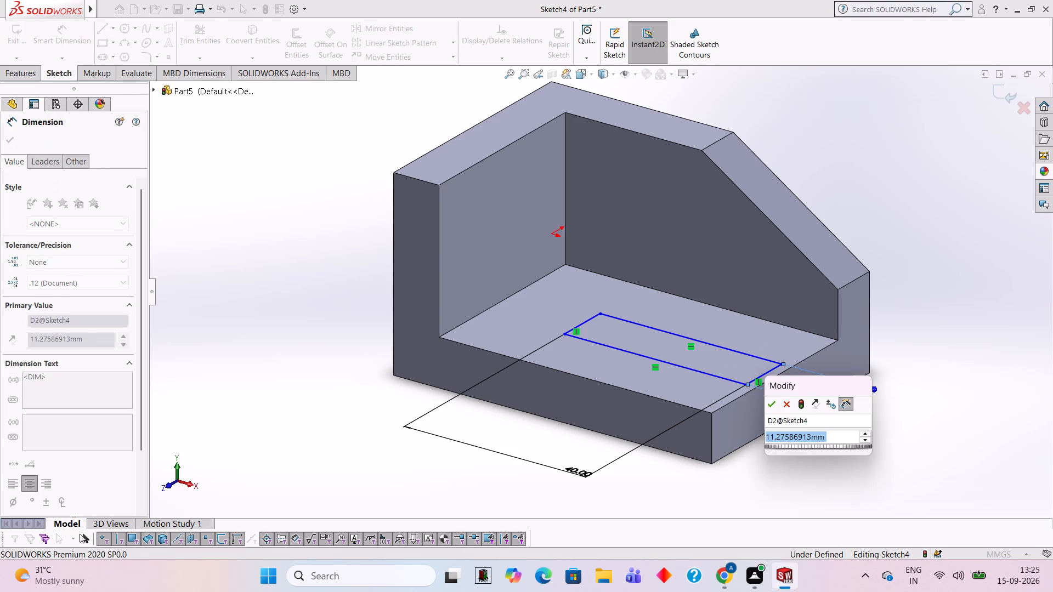
pyautogui.write('20')
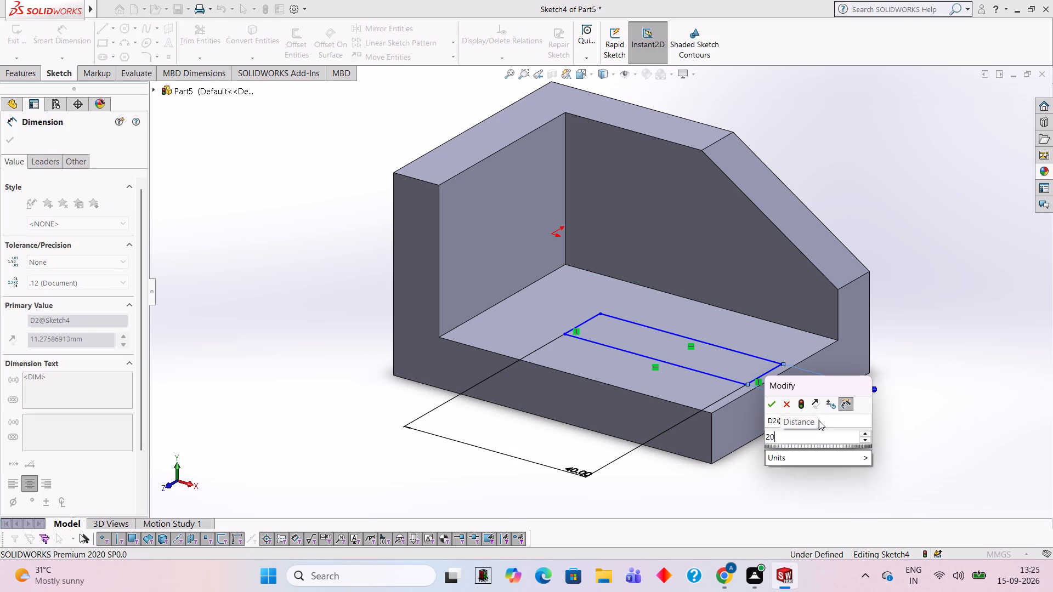
pyautogui.press('Return')
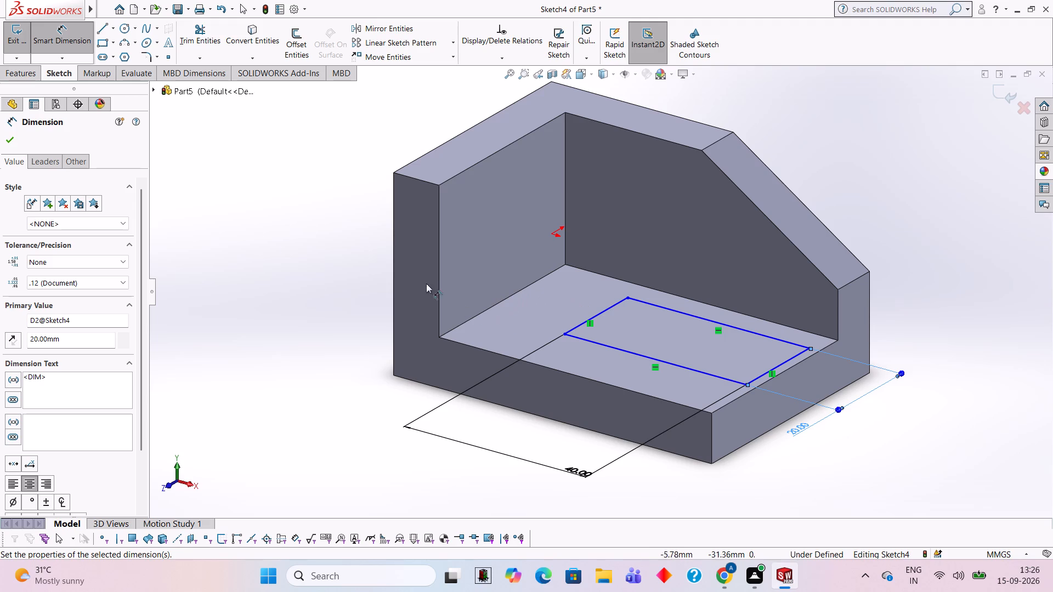
# Dimension the rectangle's rear long edge from the foot of the sloped plate and set the distance to 10 mm.
pyautogui.click(763, 318)
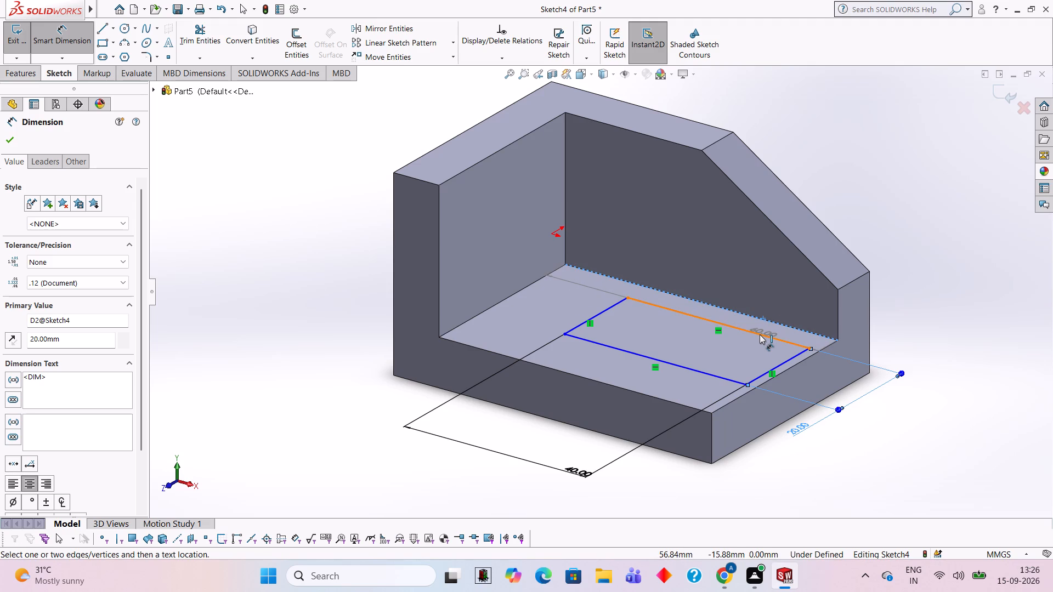
pyautogui.click(760, 334)
pyautogui.click(980, 372)
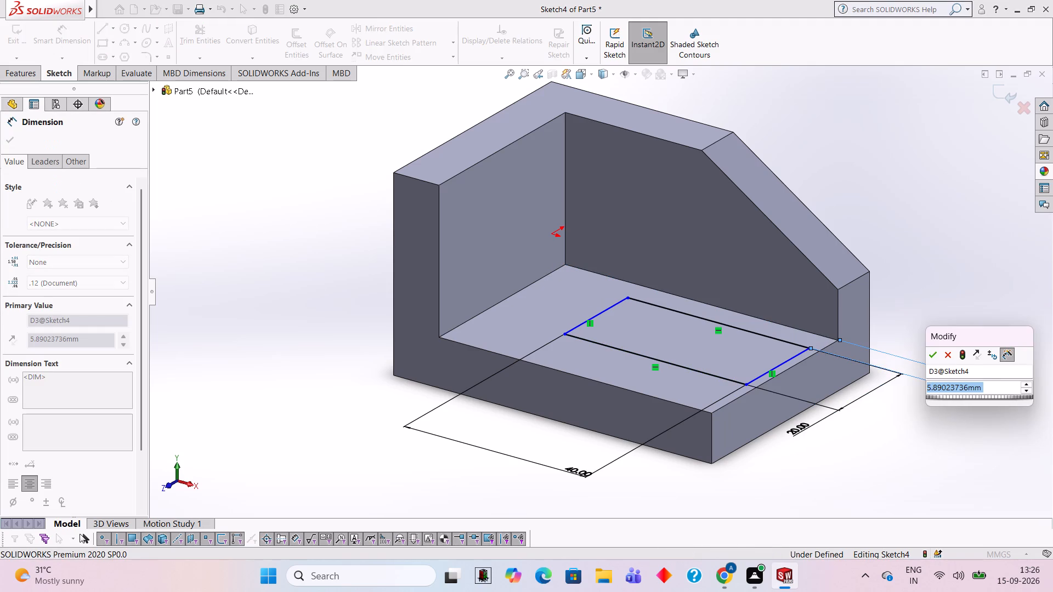
pyautogui.press('1')
pyautogui.press('0')
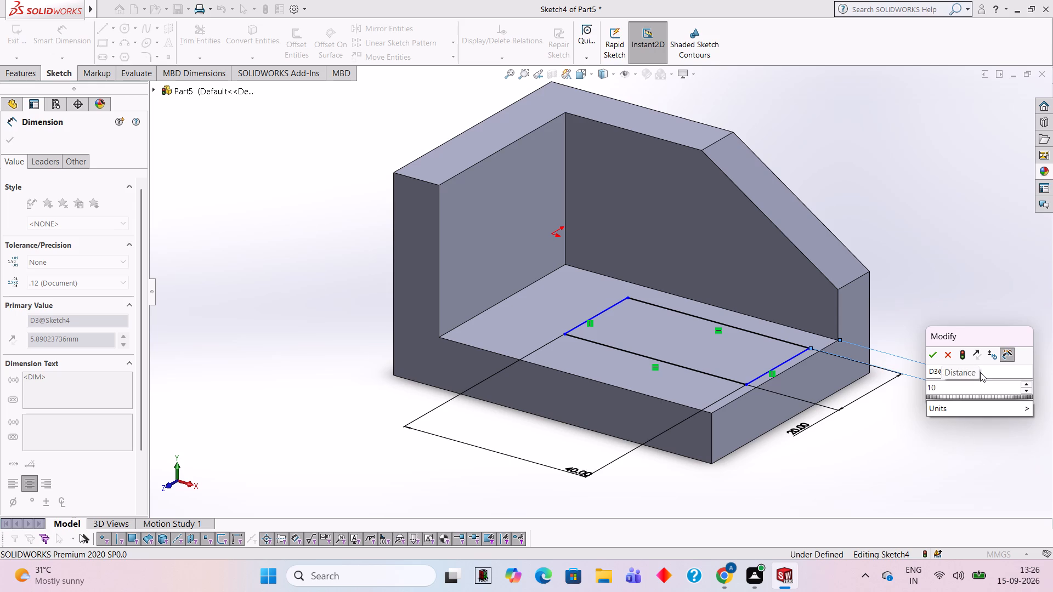
pyautogui.press('Return')
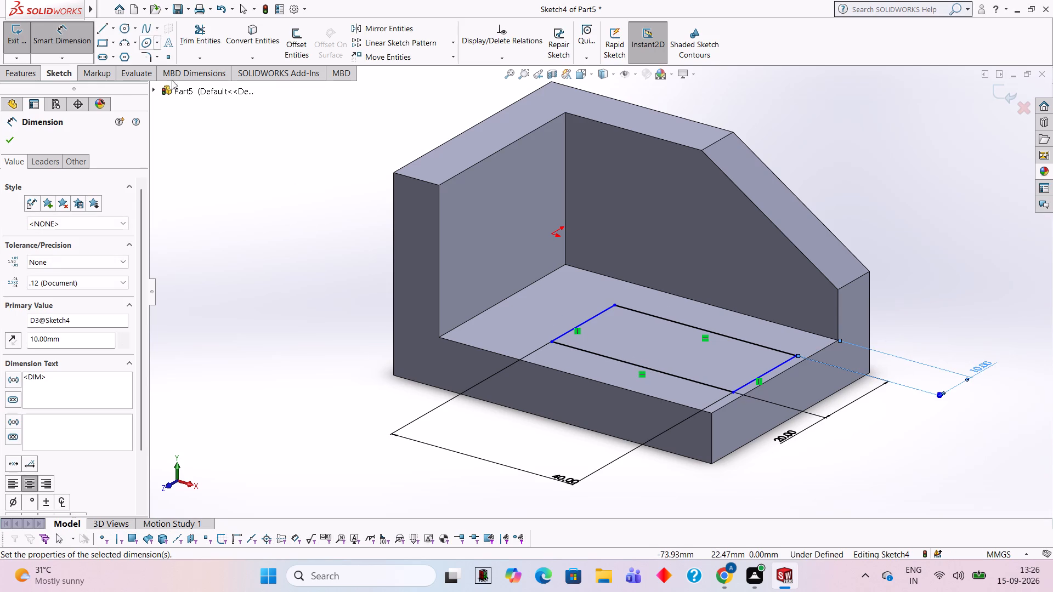
# Dimension the rectangle's short edge from the base's open end edge opposite the side wall and set the distance to 10 mm.
pyautogui.click(769, 372)
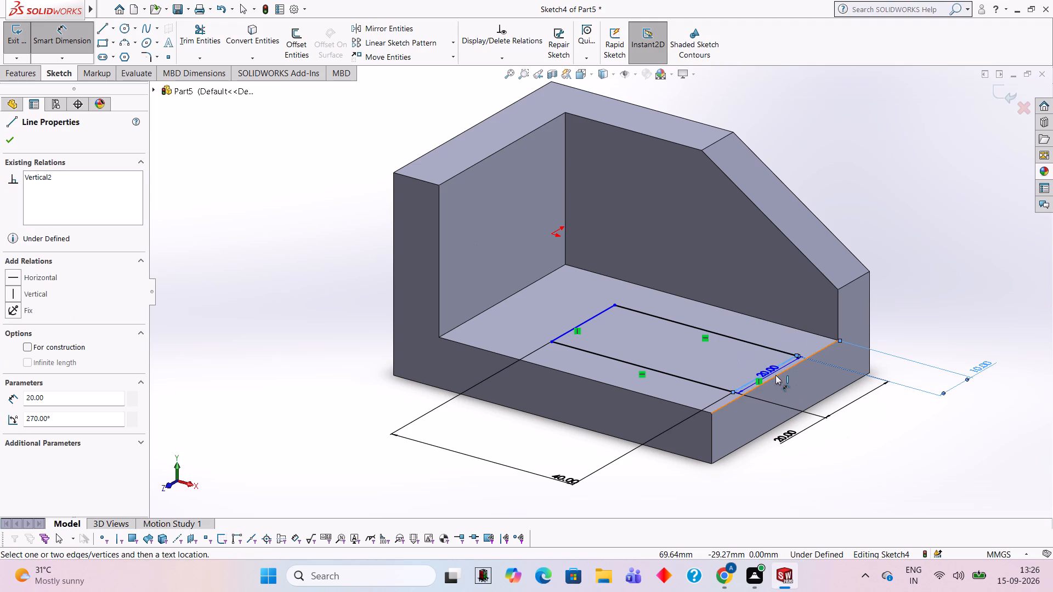
pyautogui.click(775, 375)
pyautogui.click(664, 476)
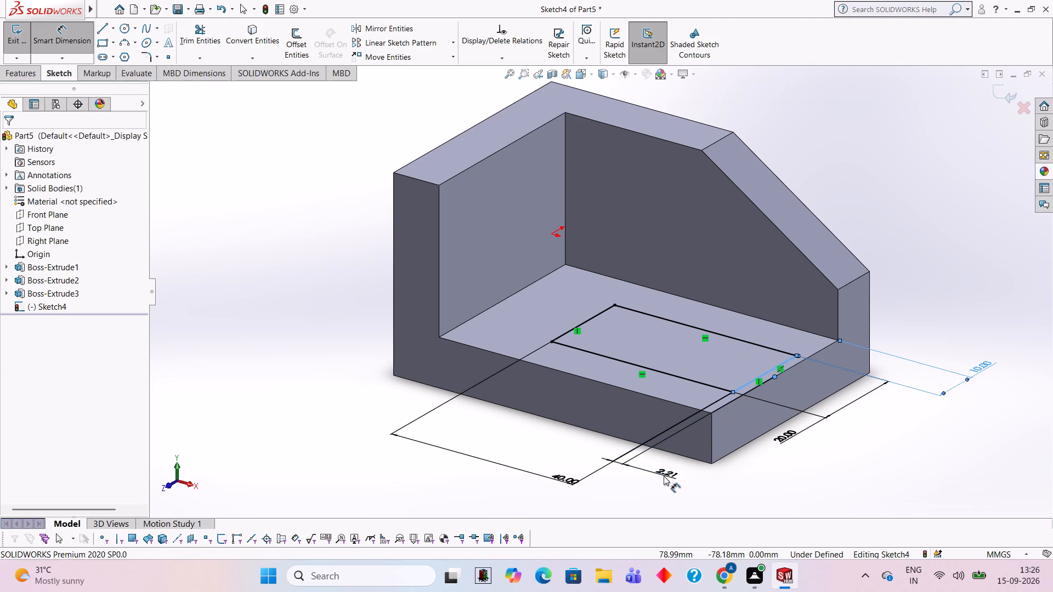
pyautogui.write('10')
pyautogui.press('Return')
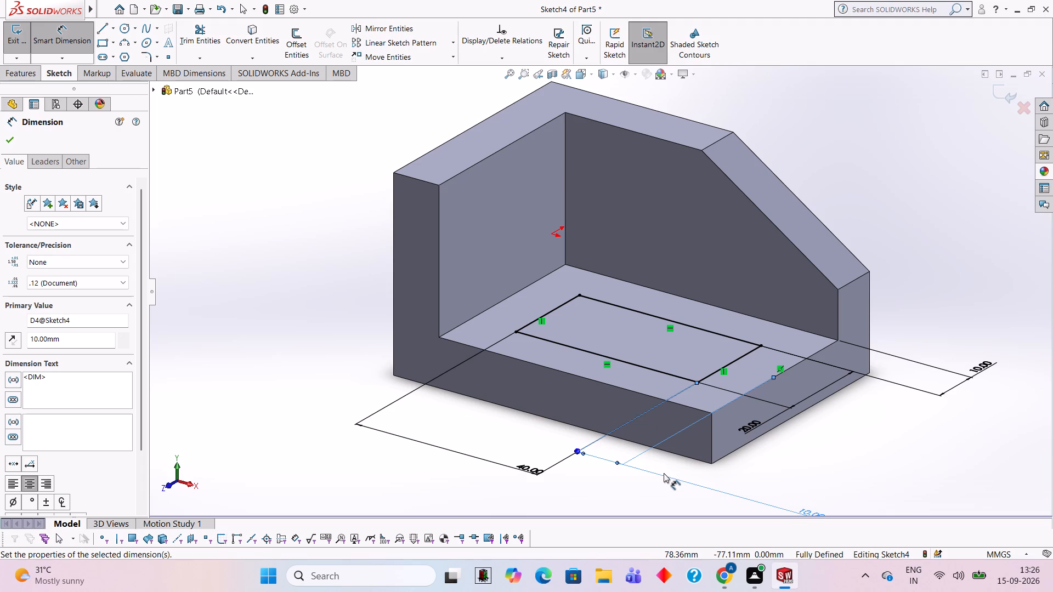
pyautogui.press('Escape')
pyautogui.press('Escape')
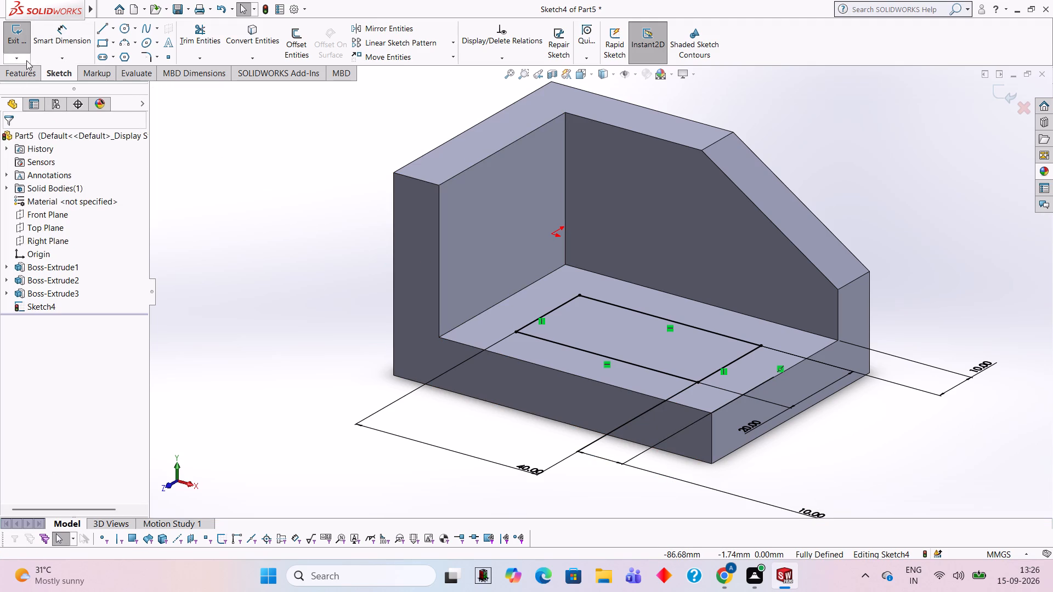
# Cut the rectangle down into the base with a Blind Extruded Cut 10 mm deep.
pyautogui.click(15, 72)
pyautogui.click(194, 41)
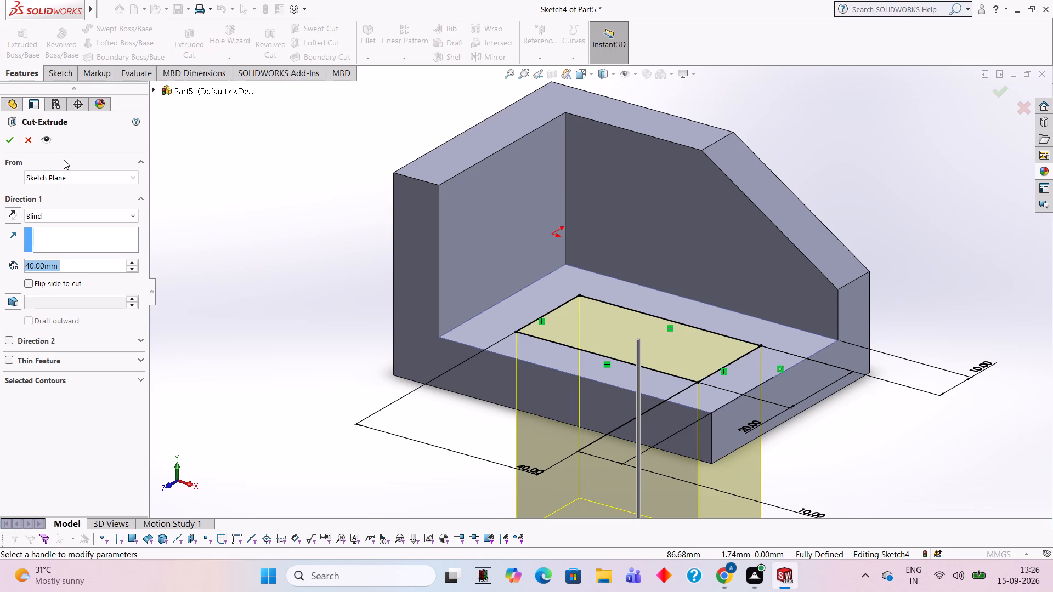
pyautogui.write('10')
pyautogui.press('Return')
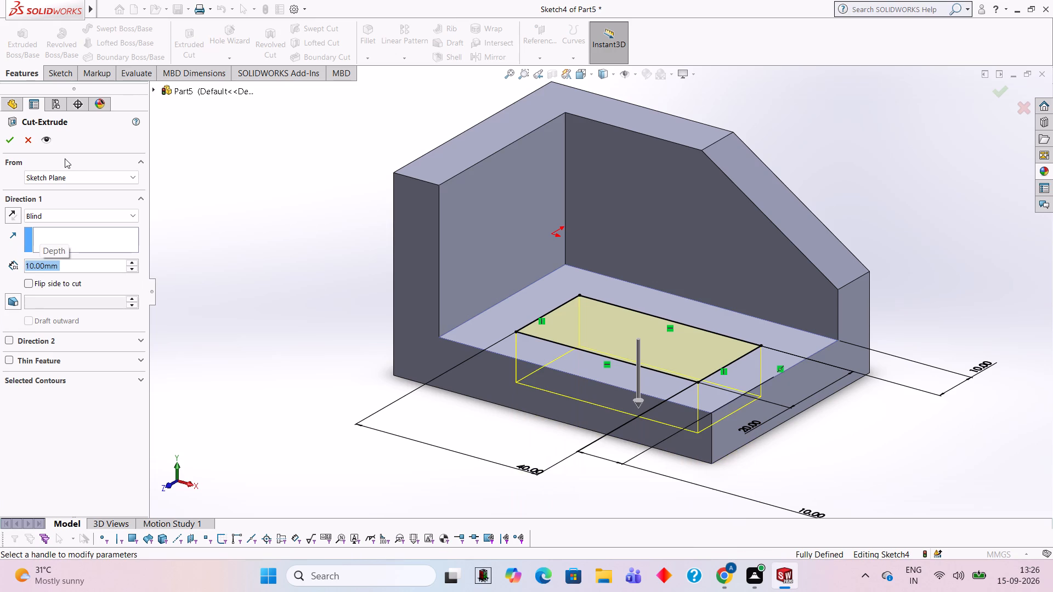
pyautogui.click(5, 143)
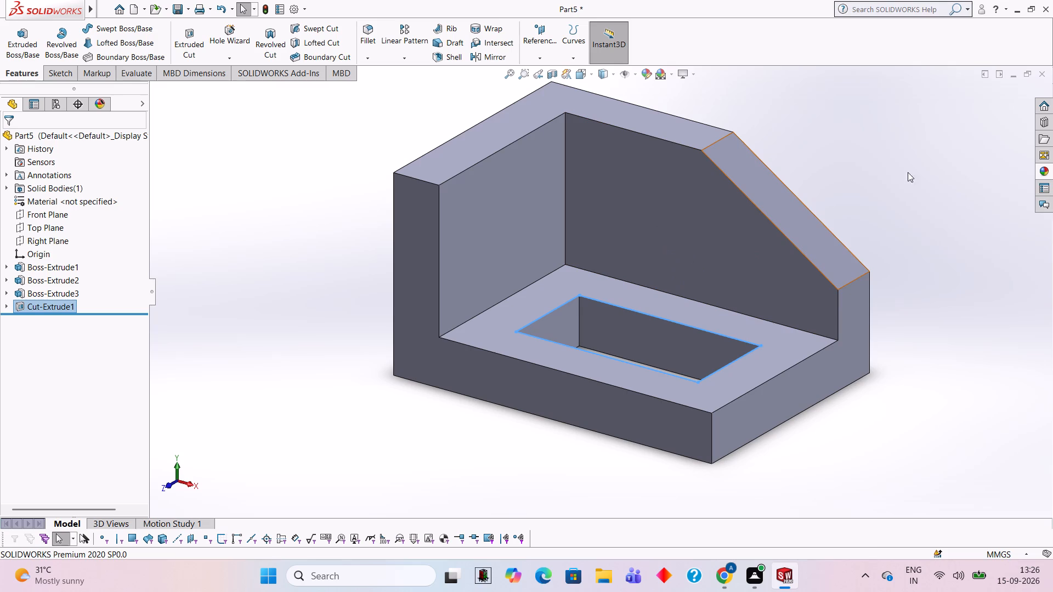
# Examine the whole block and the rectangular opening in its base from a slightly raised, zoomed-out view.
pyautogui.rightClick(848, 169)
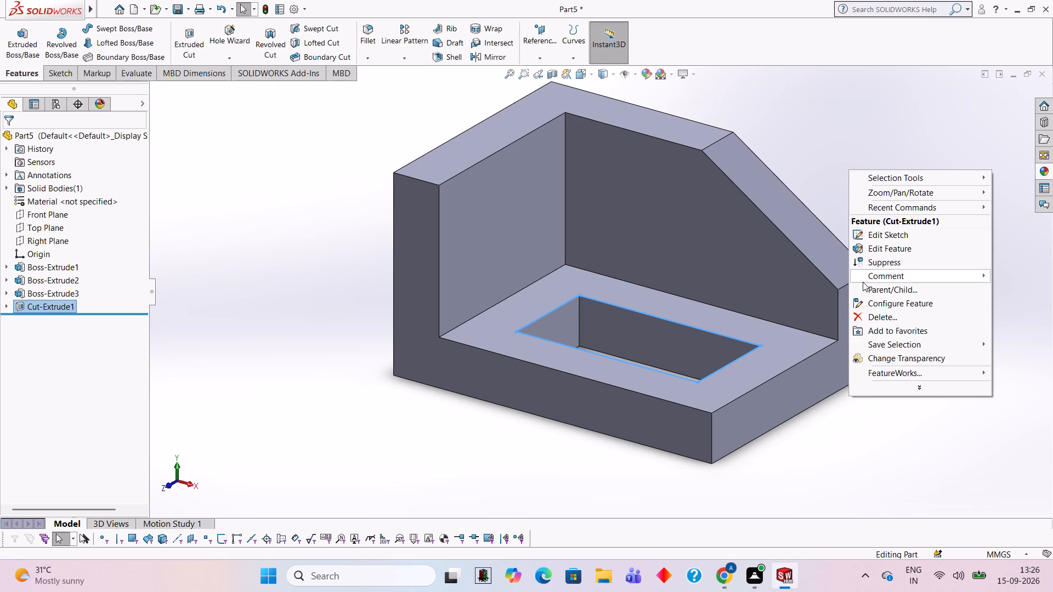
pyautogui.click(887, 193)
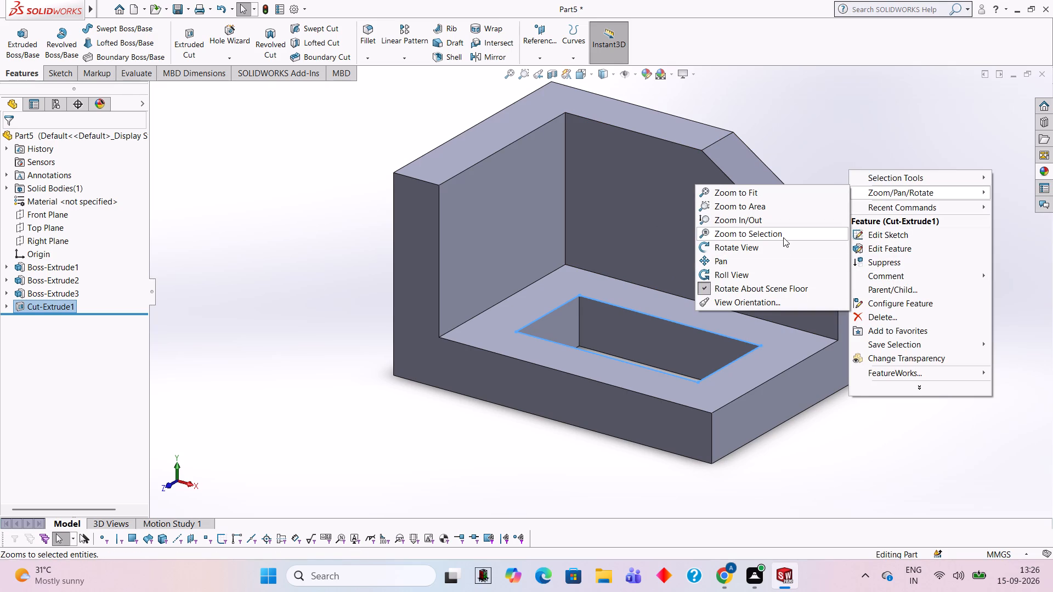
pyautogui.click(783, 247)
pyautogui.moveTo(783, 247); pyautogui.dragTo(783, 267)
pyautogui.scroll(1, 813, 232)
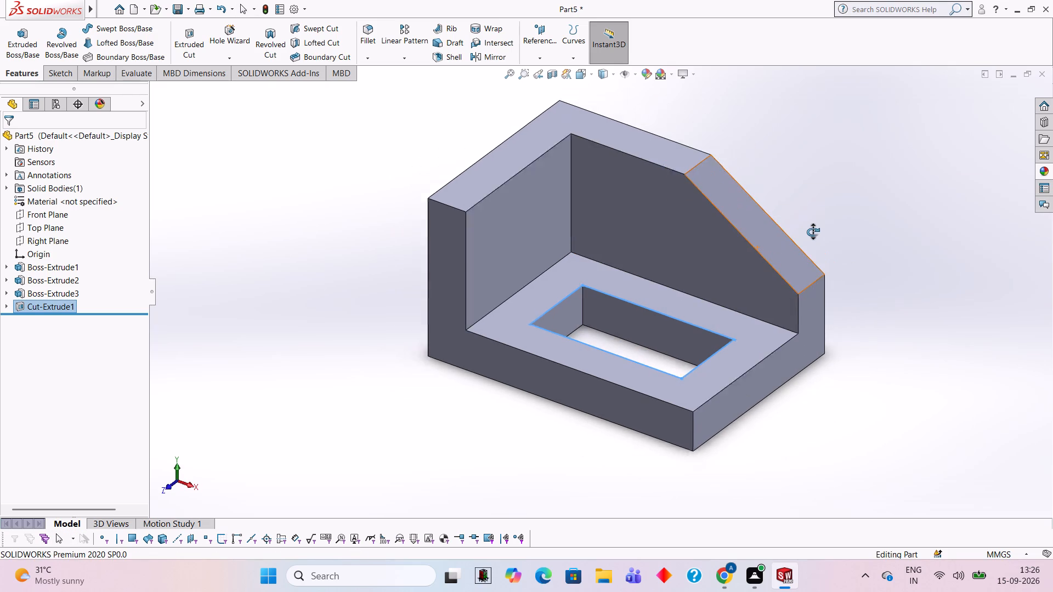
pyautogui.scroll(1, 813, 232)
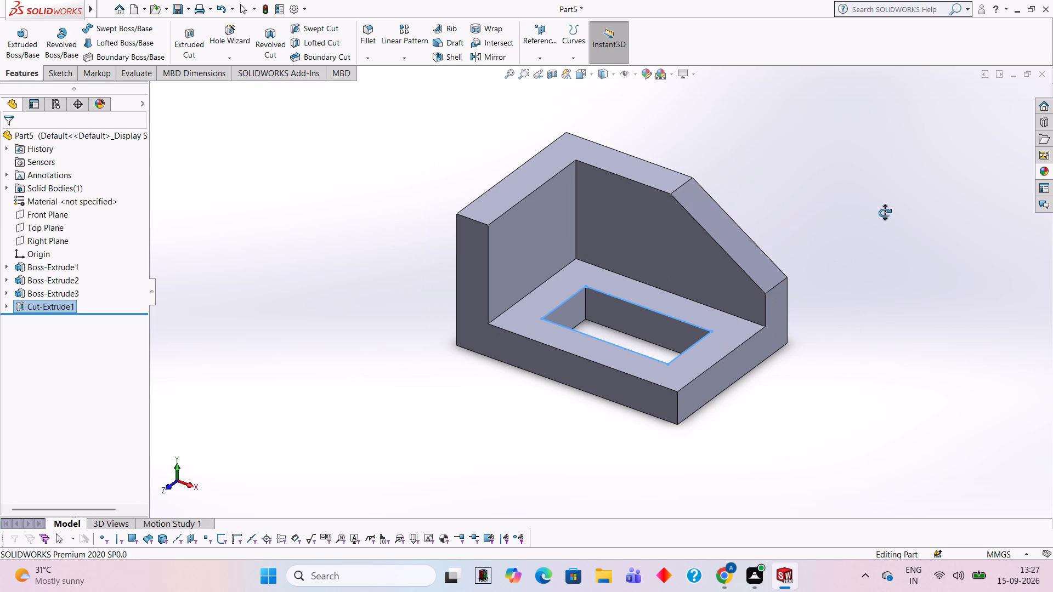
pyautogui.press('Escape')
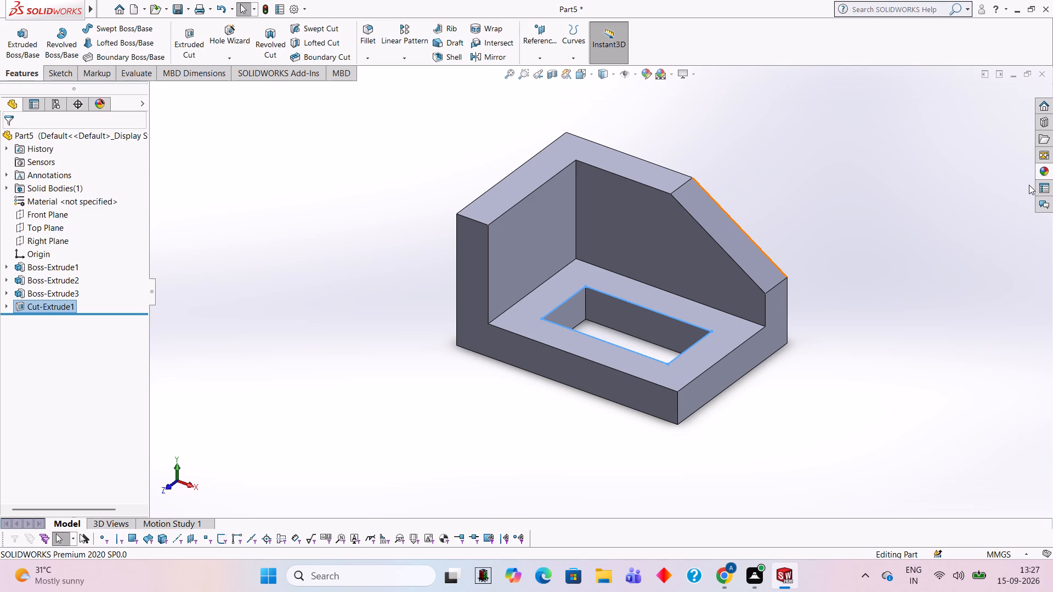
# Apply the solid Yellow appearance to the inner walls of the rectangular cut.
pyautogui.click(1050, 178)
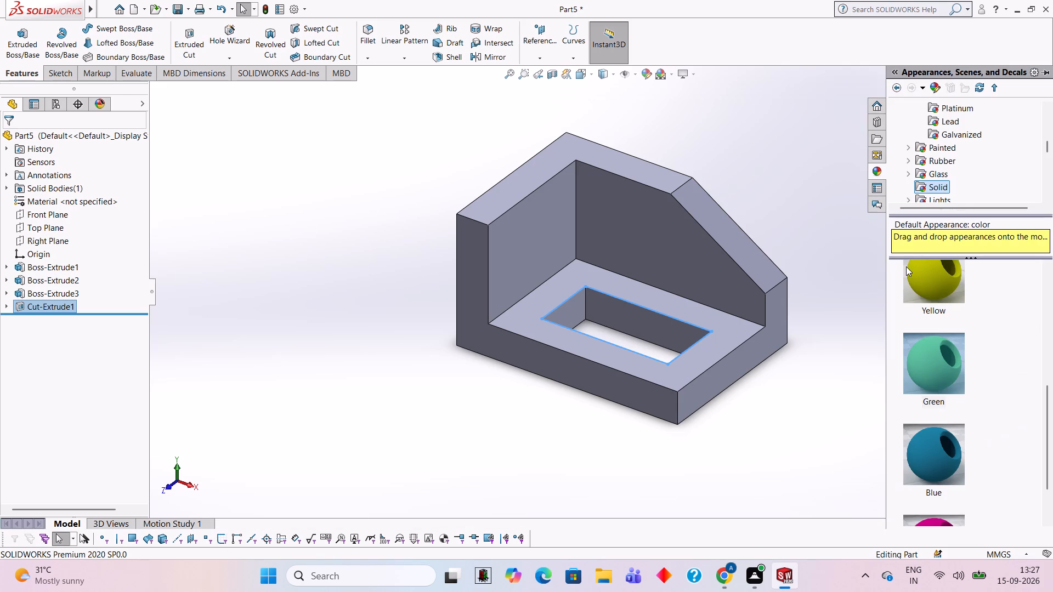
pyautogui.click(935, 290)
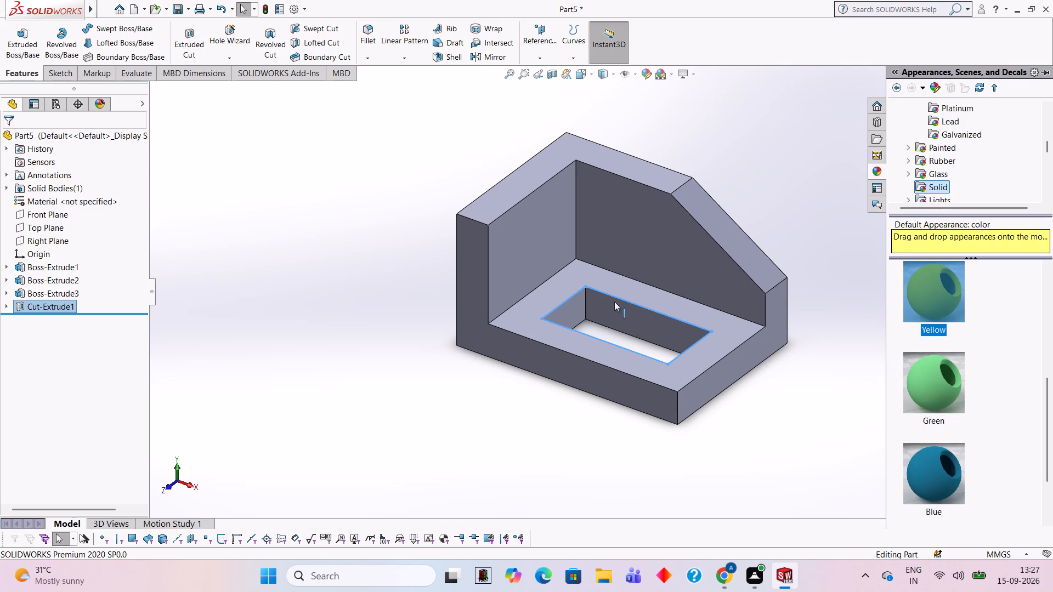
pyautogui.moveTo(946, 277); pyautogui.dragTo(695, 294)
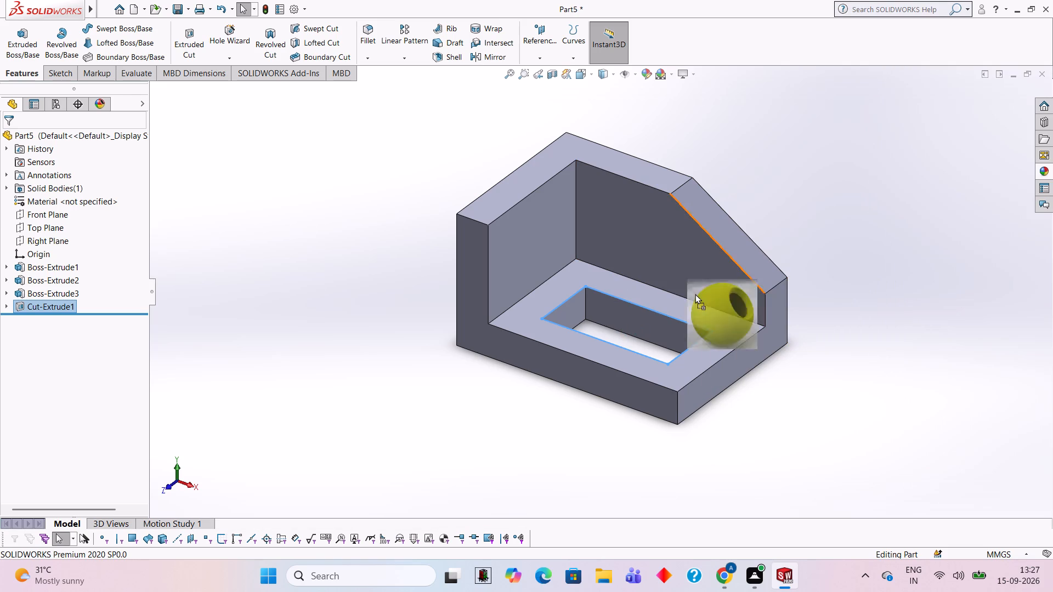
pyautogui.moveTo(695, 294); pyautogui.dragTo(647, 311)
pyautogui.click(647, 312)
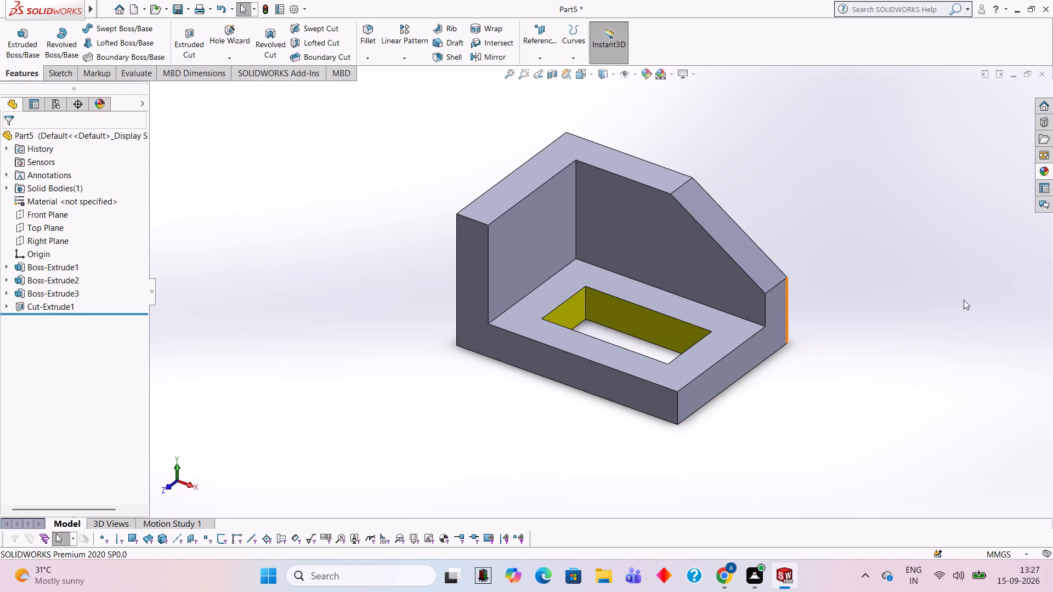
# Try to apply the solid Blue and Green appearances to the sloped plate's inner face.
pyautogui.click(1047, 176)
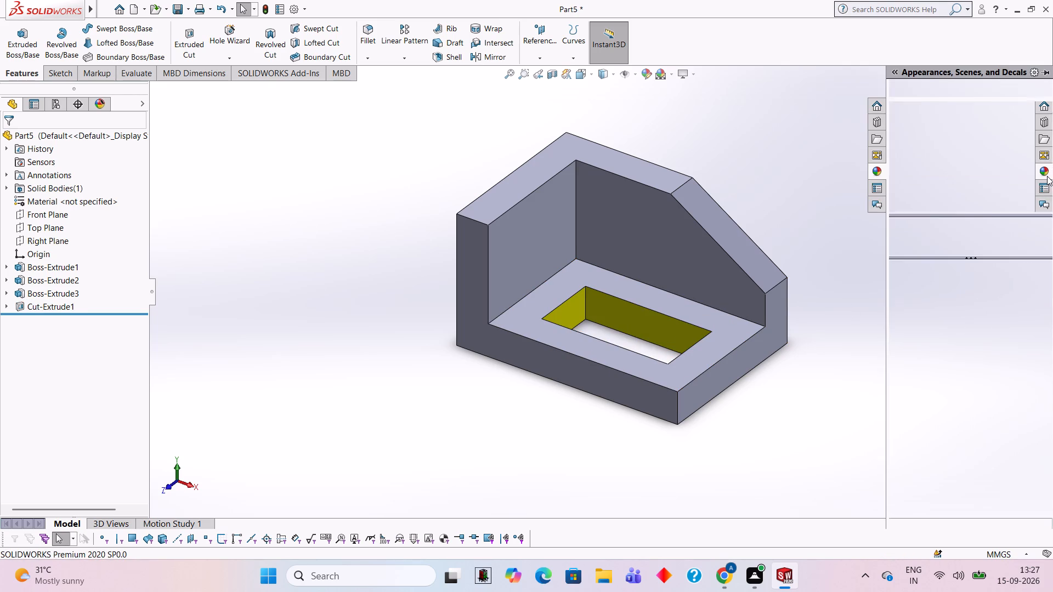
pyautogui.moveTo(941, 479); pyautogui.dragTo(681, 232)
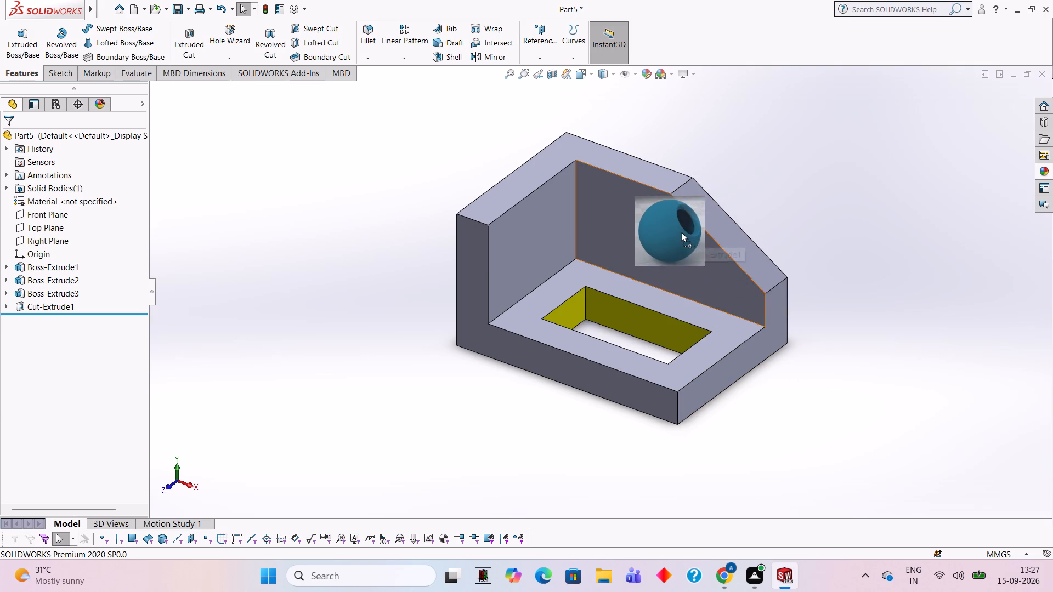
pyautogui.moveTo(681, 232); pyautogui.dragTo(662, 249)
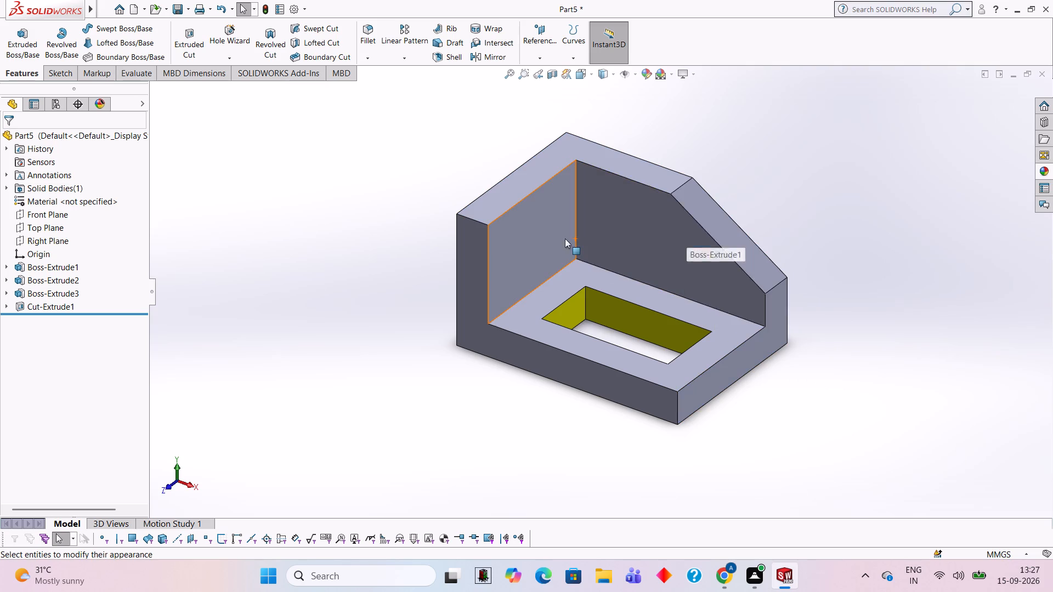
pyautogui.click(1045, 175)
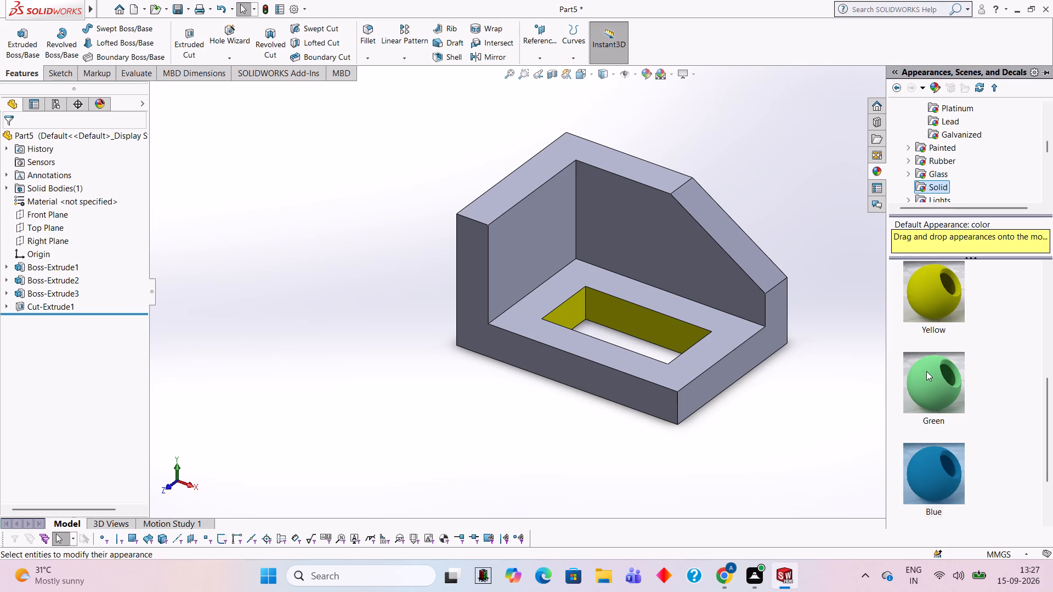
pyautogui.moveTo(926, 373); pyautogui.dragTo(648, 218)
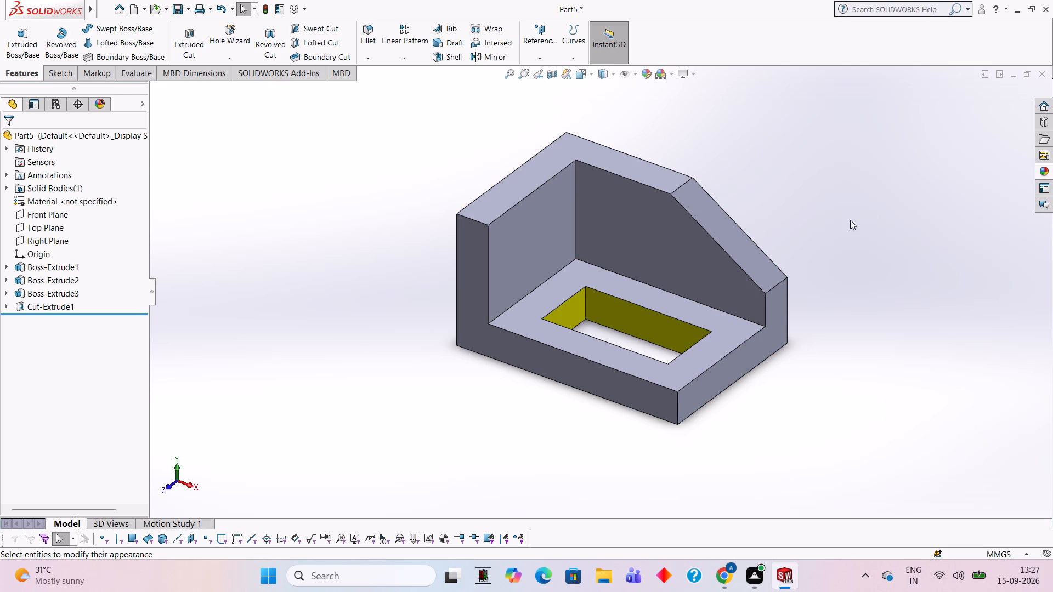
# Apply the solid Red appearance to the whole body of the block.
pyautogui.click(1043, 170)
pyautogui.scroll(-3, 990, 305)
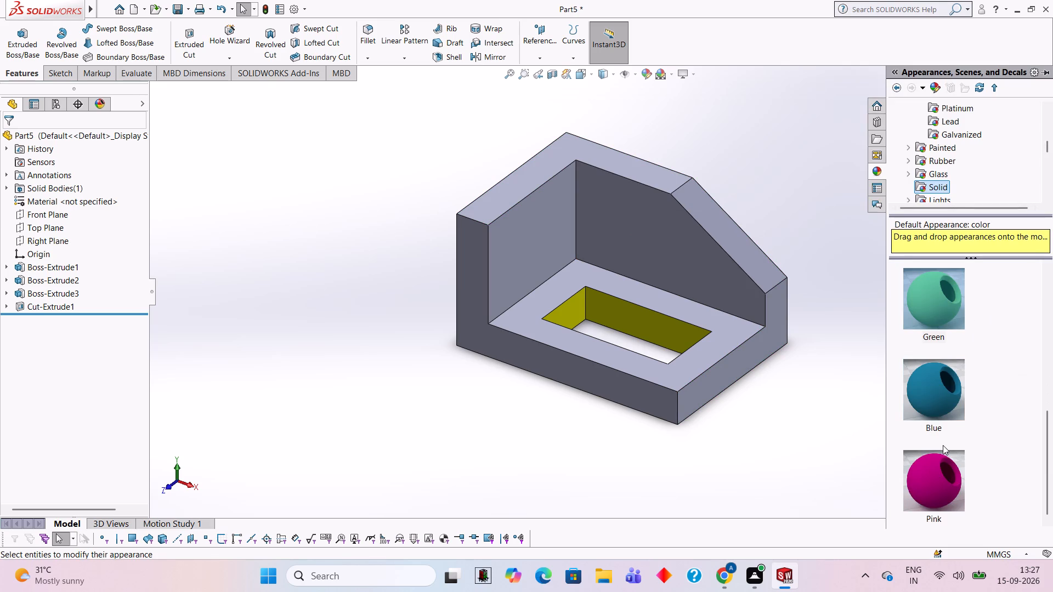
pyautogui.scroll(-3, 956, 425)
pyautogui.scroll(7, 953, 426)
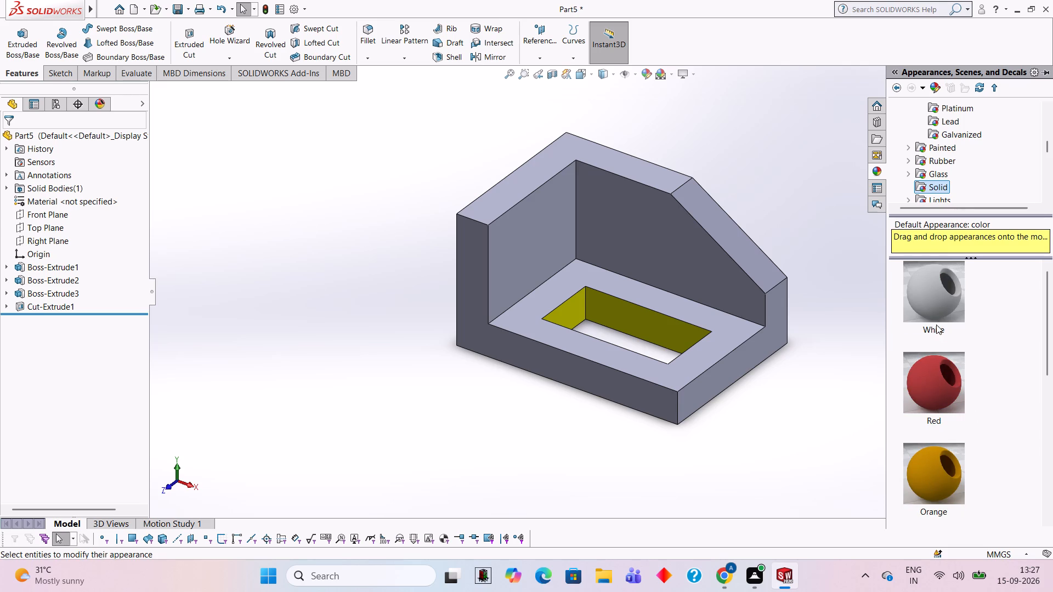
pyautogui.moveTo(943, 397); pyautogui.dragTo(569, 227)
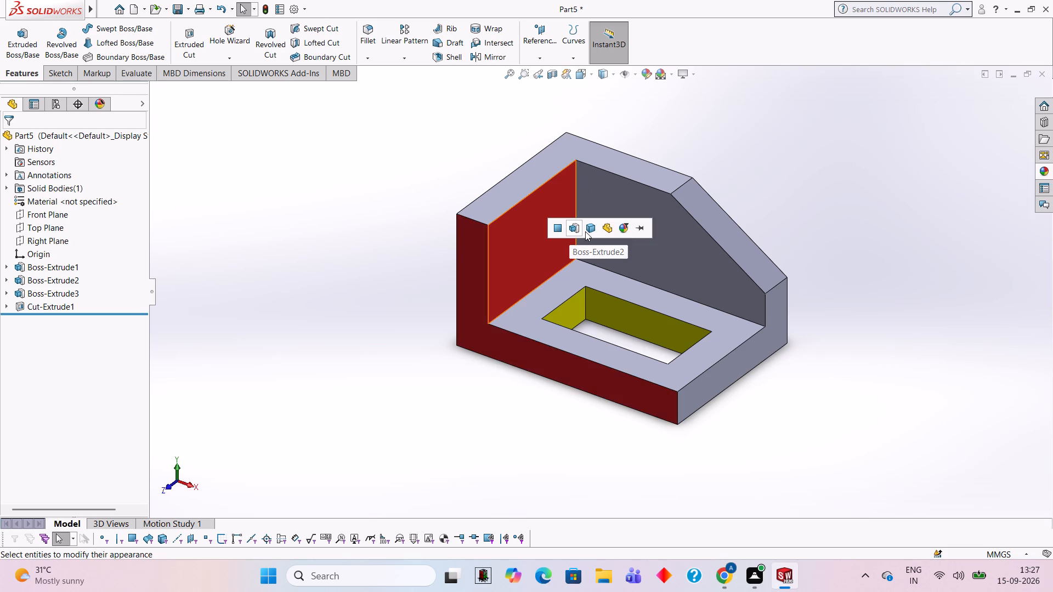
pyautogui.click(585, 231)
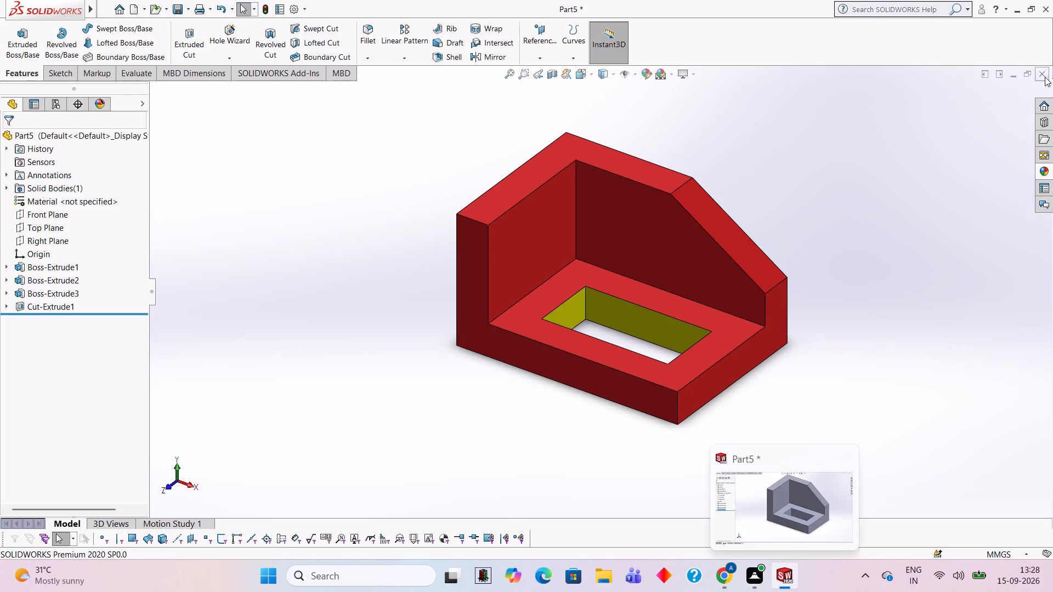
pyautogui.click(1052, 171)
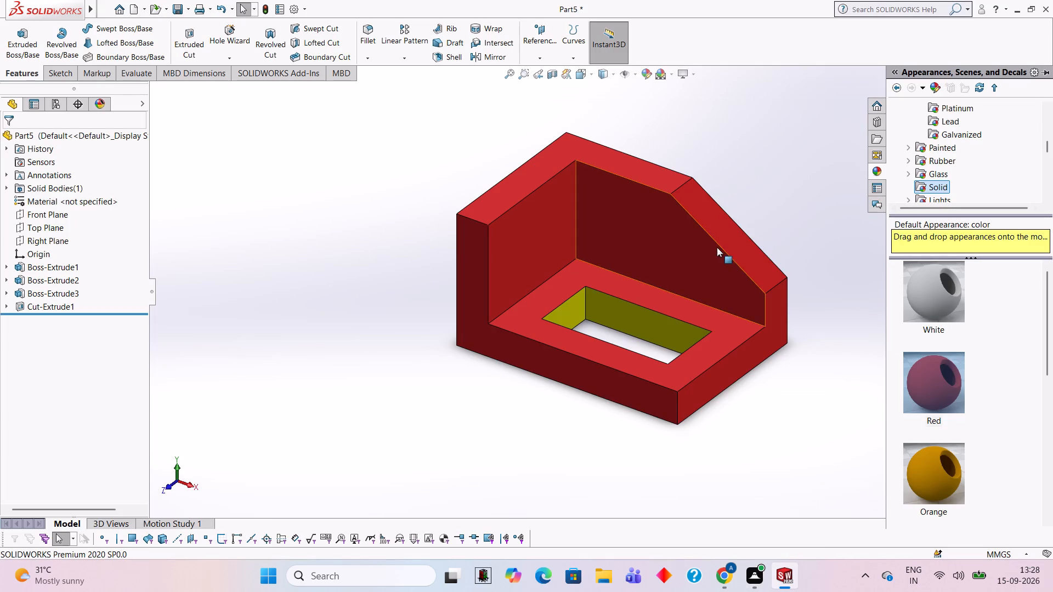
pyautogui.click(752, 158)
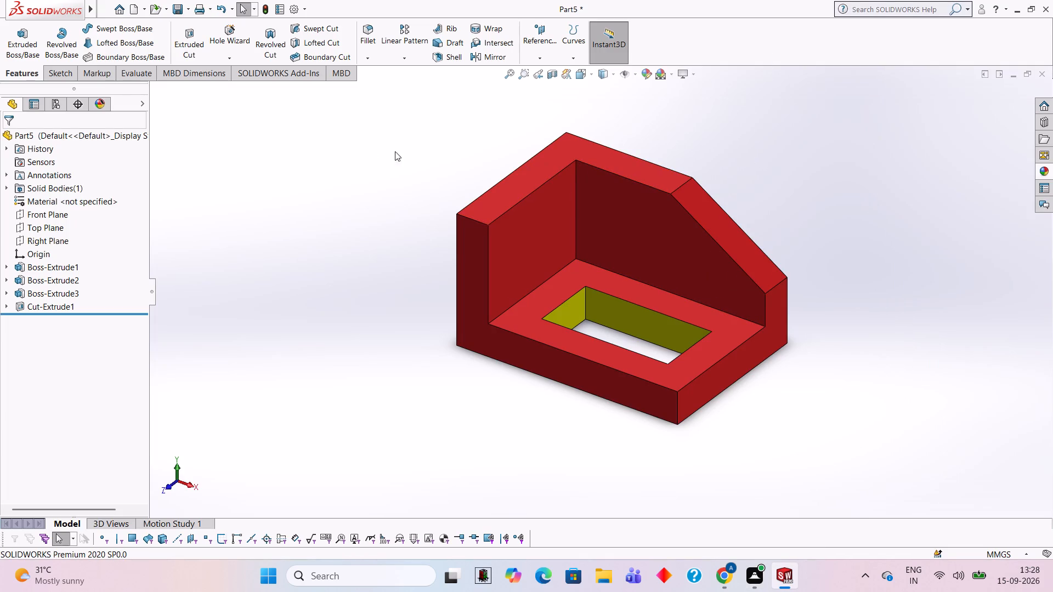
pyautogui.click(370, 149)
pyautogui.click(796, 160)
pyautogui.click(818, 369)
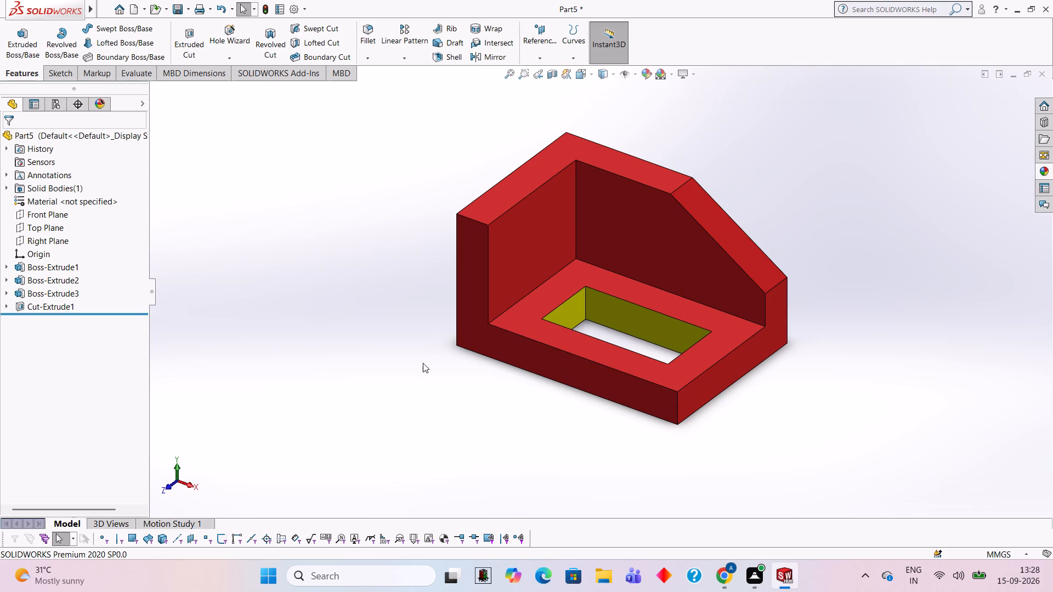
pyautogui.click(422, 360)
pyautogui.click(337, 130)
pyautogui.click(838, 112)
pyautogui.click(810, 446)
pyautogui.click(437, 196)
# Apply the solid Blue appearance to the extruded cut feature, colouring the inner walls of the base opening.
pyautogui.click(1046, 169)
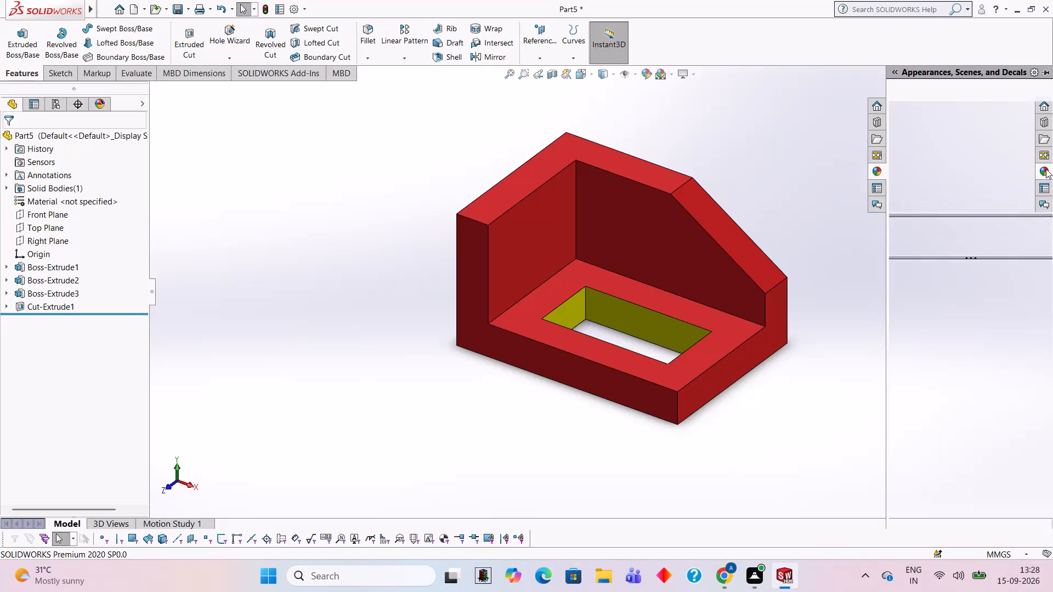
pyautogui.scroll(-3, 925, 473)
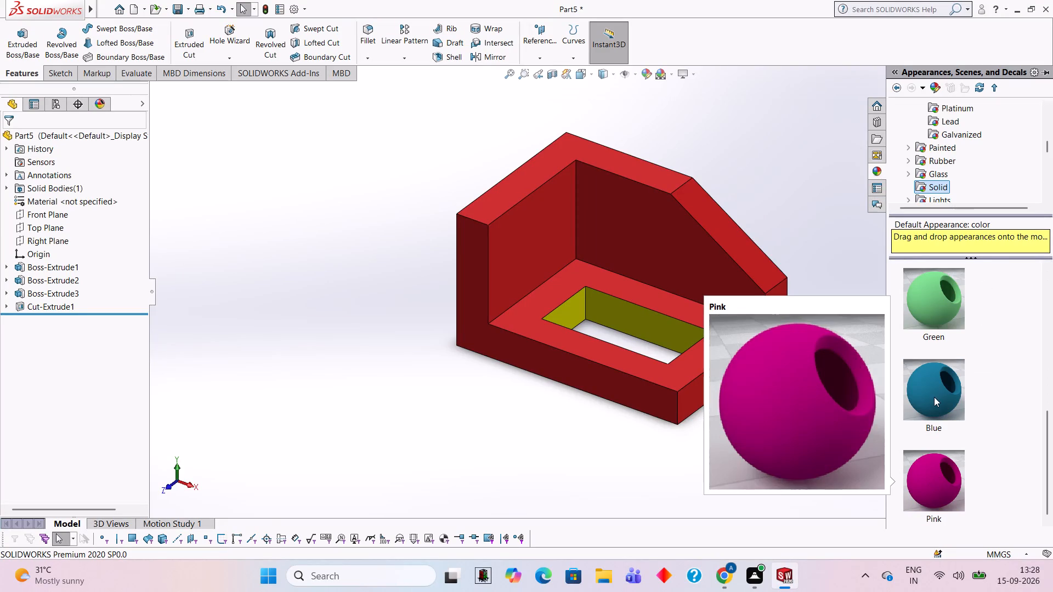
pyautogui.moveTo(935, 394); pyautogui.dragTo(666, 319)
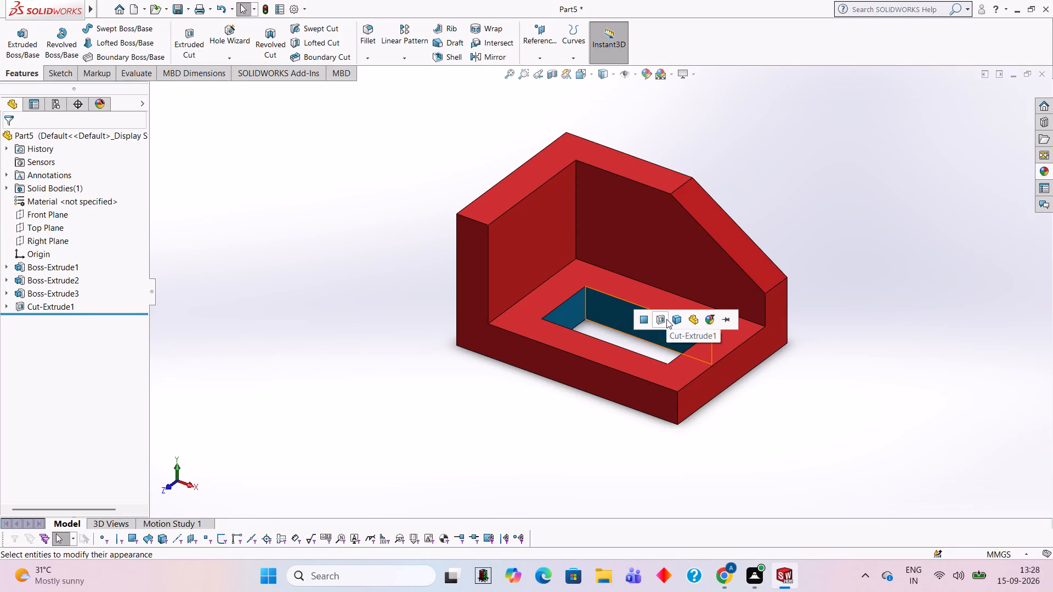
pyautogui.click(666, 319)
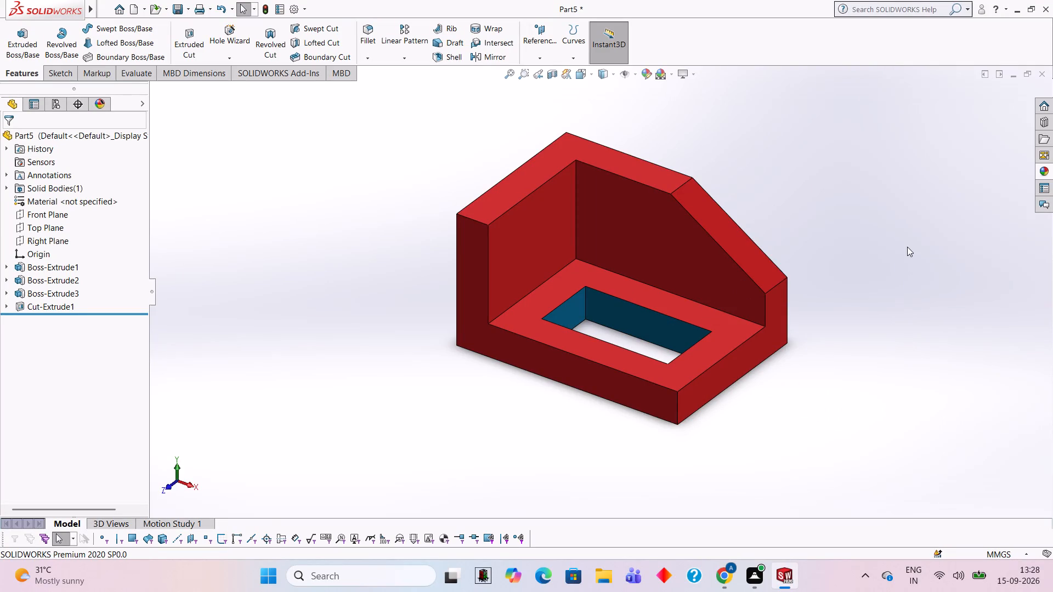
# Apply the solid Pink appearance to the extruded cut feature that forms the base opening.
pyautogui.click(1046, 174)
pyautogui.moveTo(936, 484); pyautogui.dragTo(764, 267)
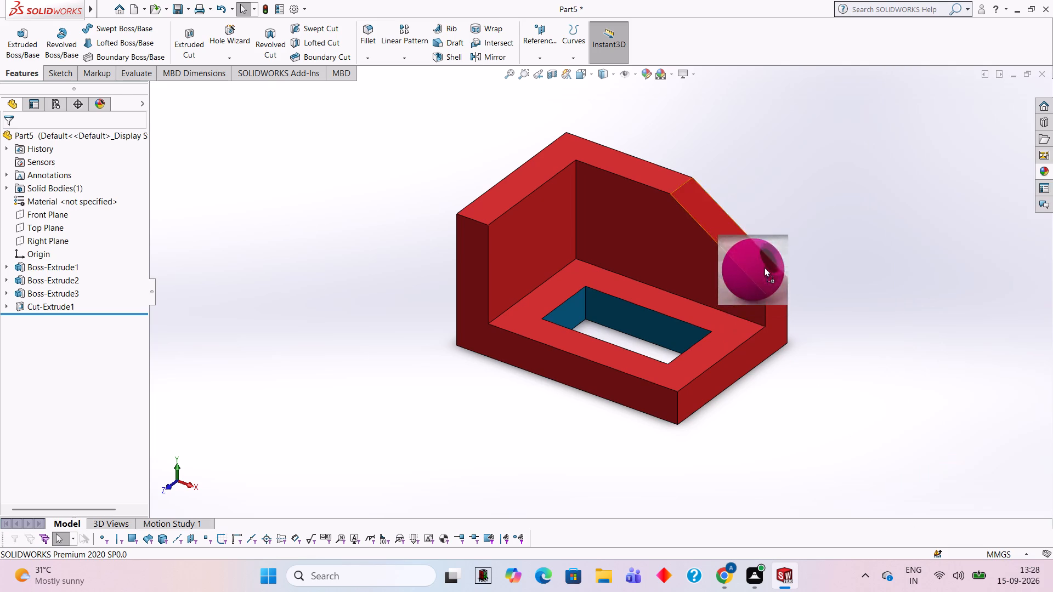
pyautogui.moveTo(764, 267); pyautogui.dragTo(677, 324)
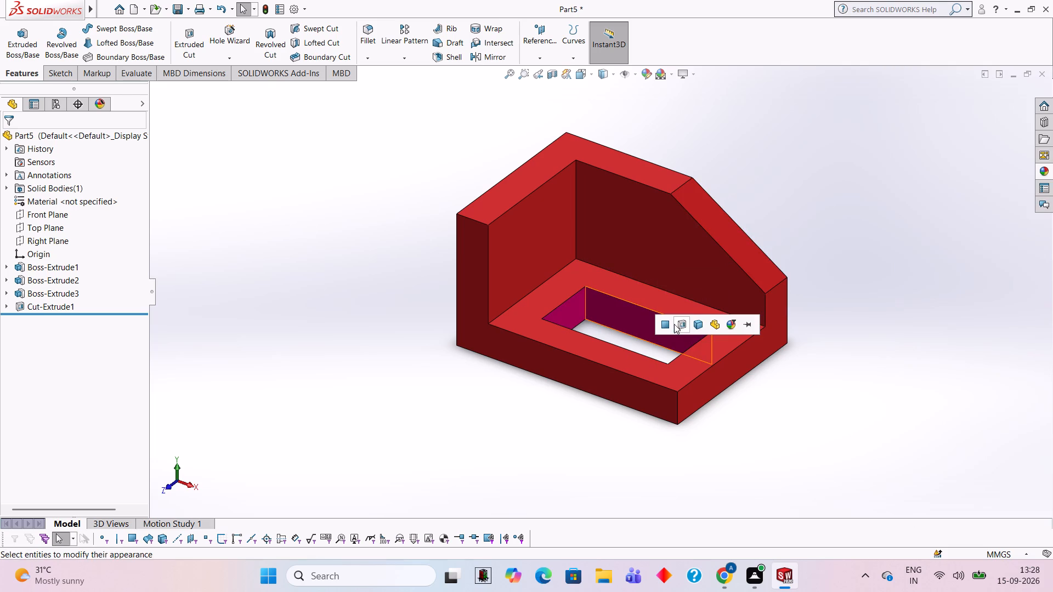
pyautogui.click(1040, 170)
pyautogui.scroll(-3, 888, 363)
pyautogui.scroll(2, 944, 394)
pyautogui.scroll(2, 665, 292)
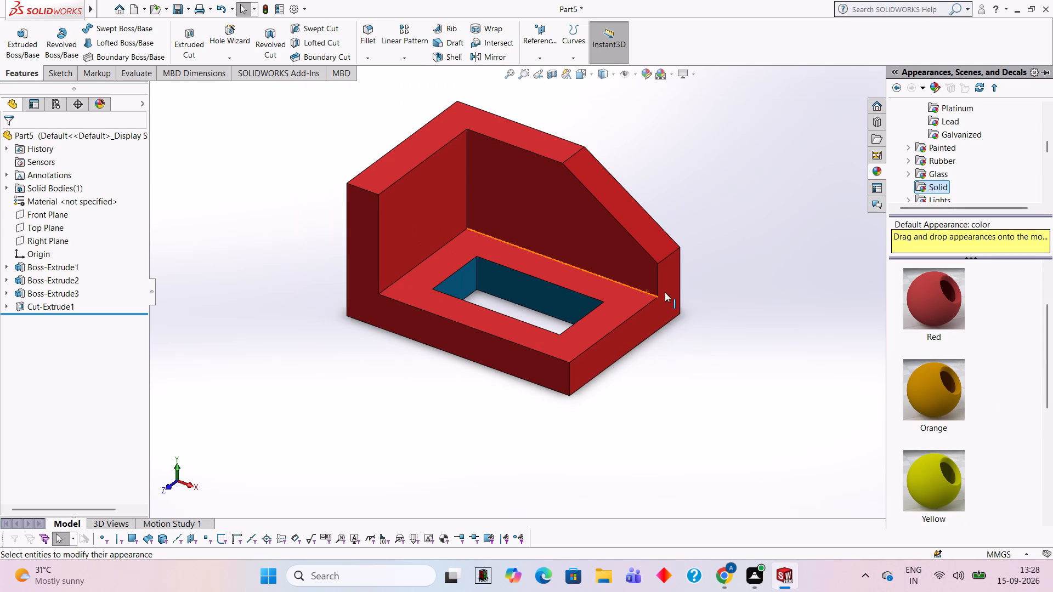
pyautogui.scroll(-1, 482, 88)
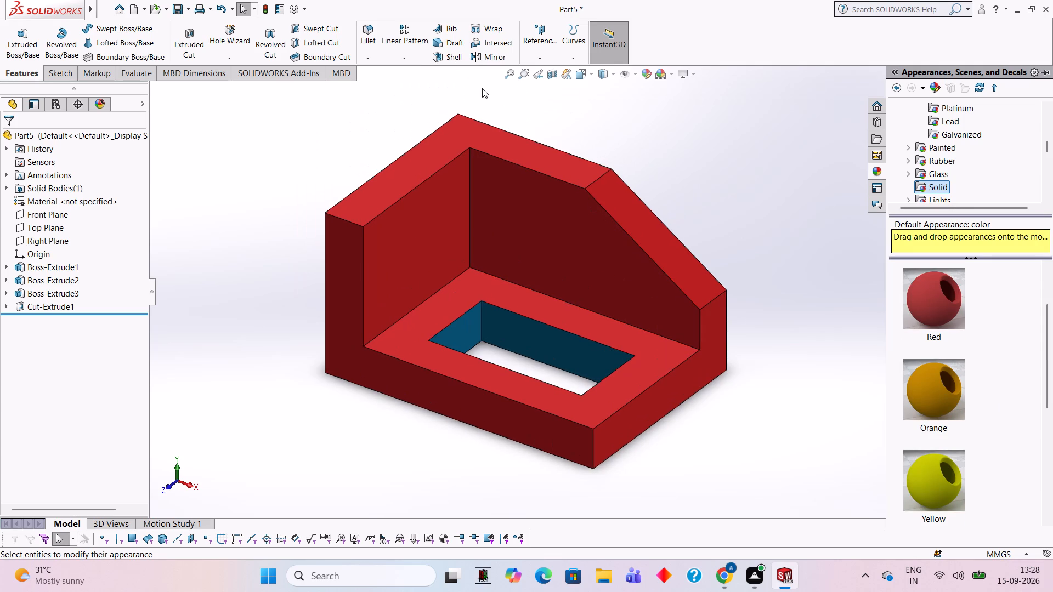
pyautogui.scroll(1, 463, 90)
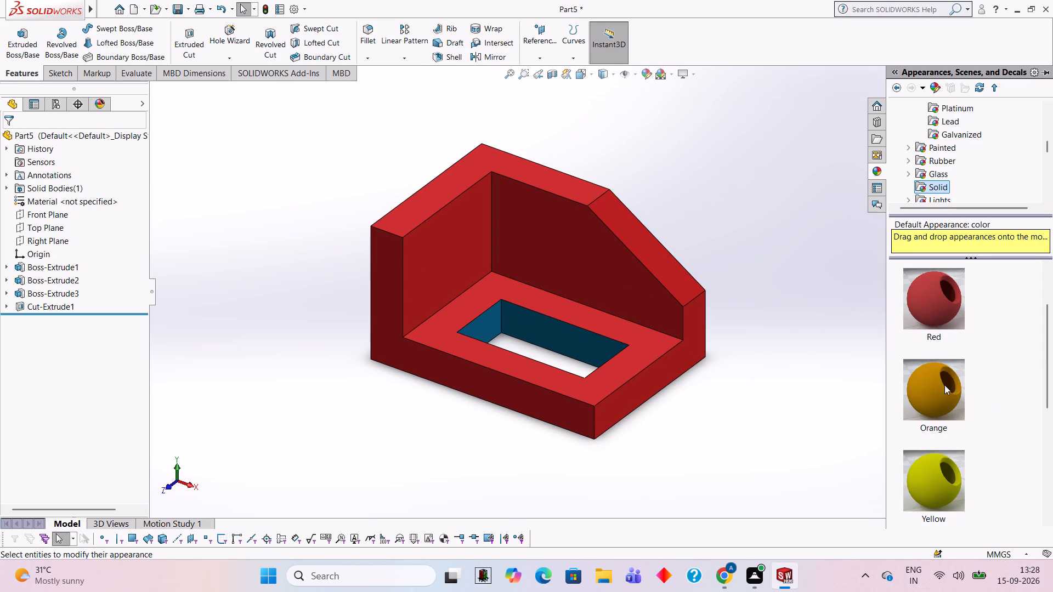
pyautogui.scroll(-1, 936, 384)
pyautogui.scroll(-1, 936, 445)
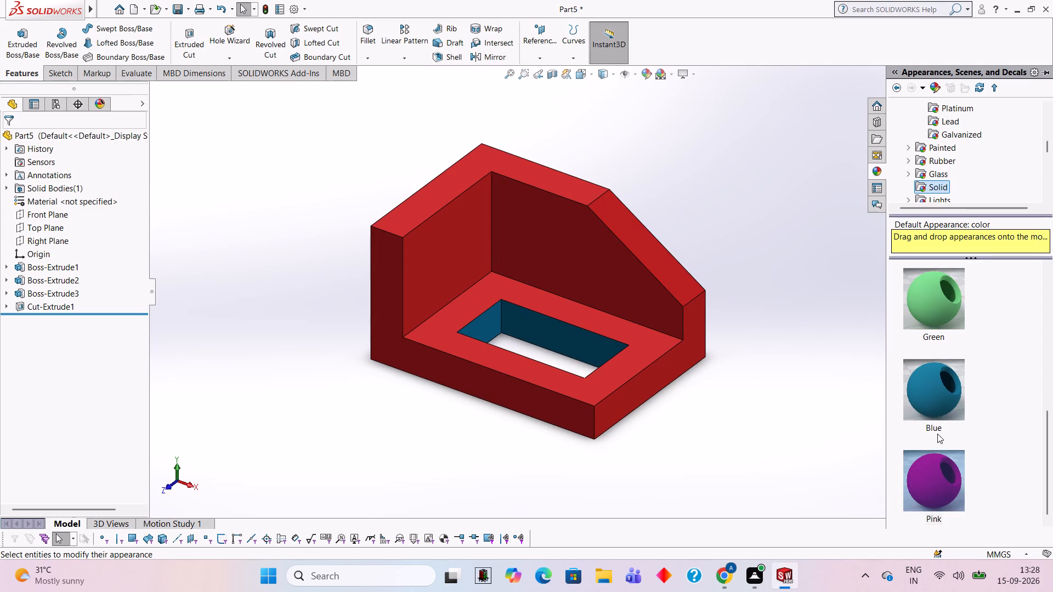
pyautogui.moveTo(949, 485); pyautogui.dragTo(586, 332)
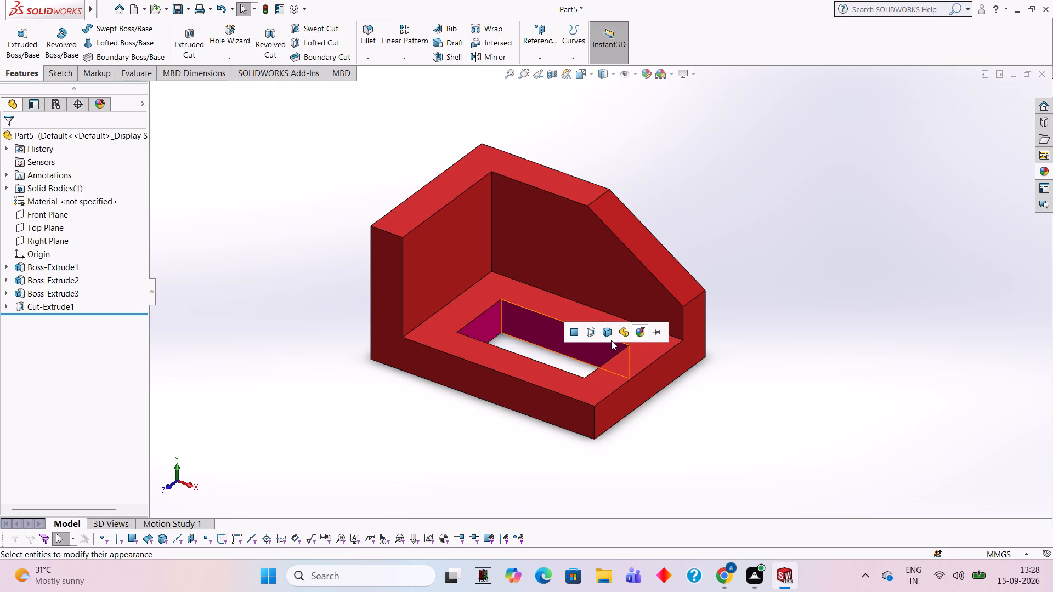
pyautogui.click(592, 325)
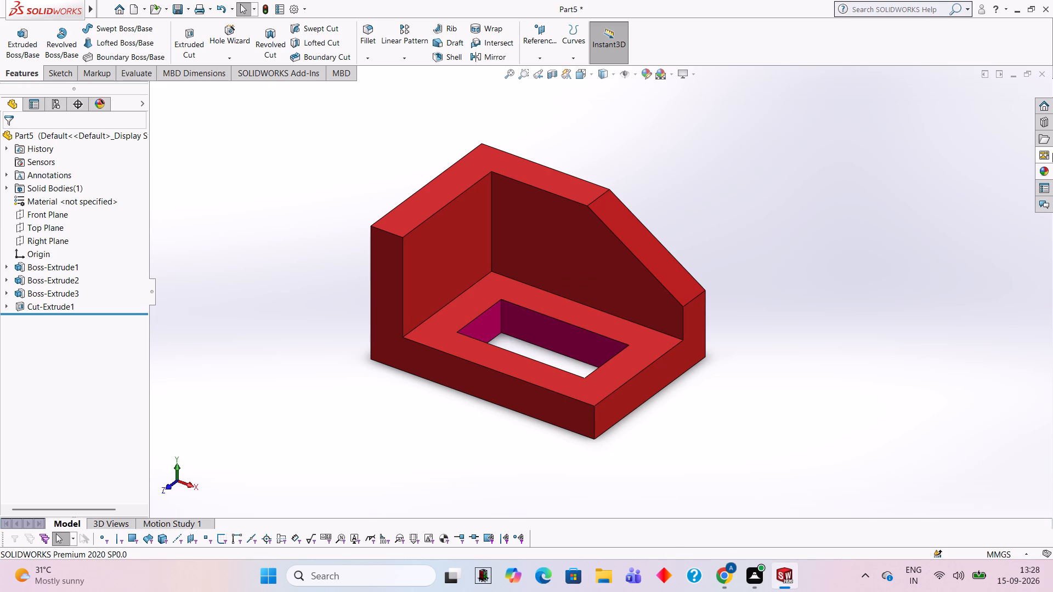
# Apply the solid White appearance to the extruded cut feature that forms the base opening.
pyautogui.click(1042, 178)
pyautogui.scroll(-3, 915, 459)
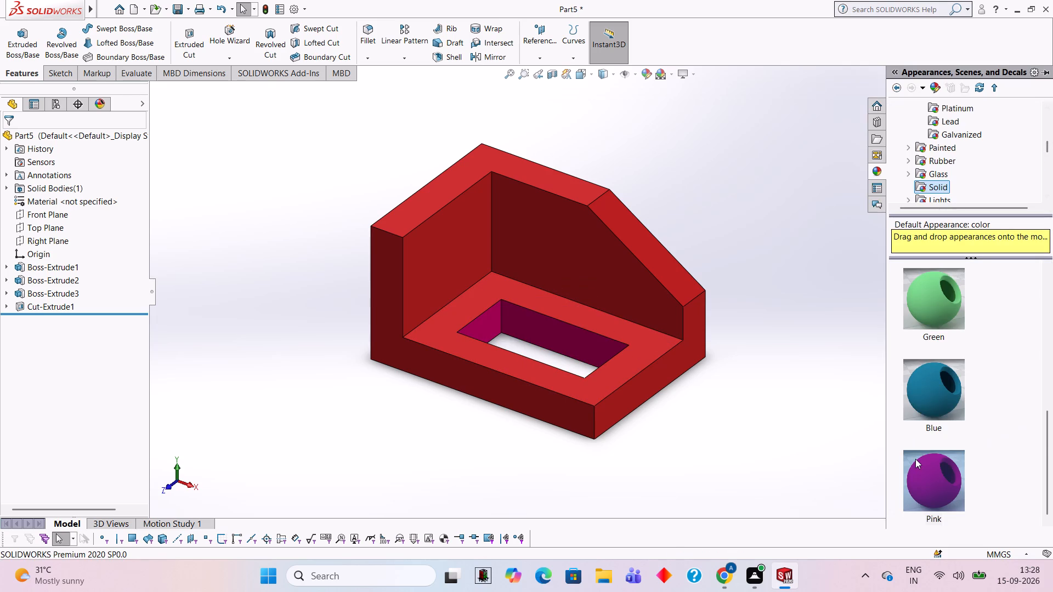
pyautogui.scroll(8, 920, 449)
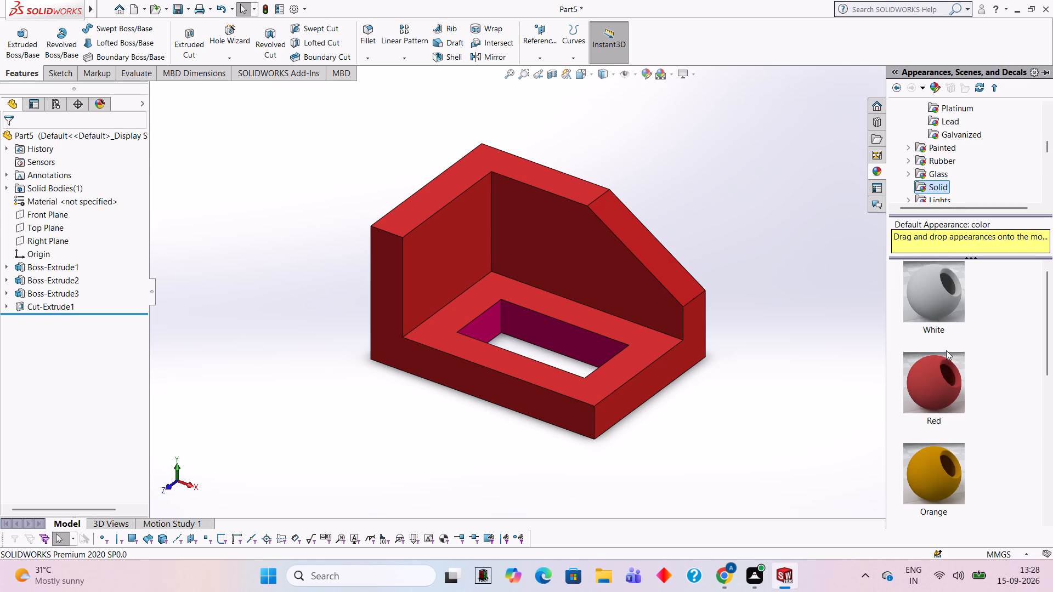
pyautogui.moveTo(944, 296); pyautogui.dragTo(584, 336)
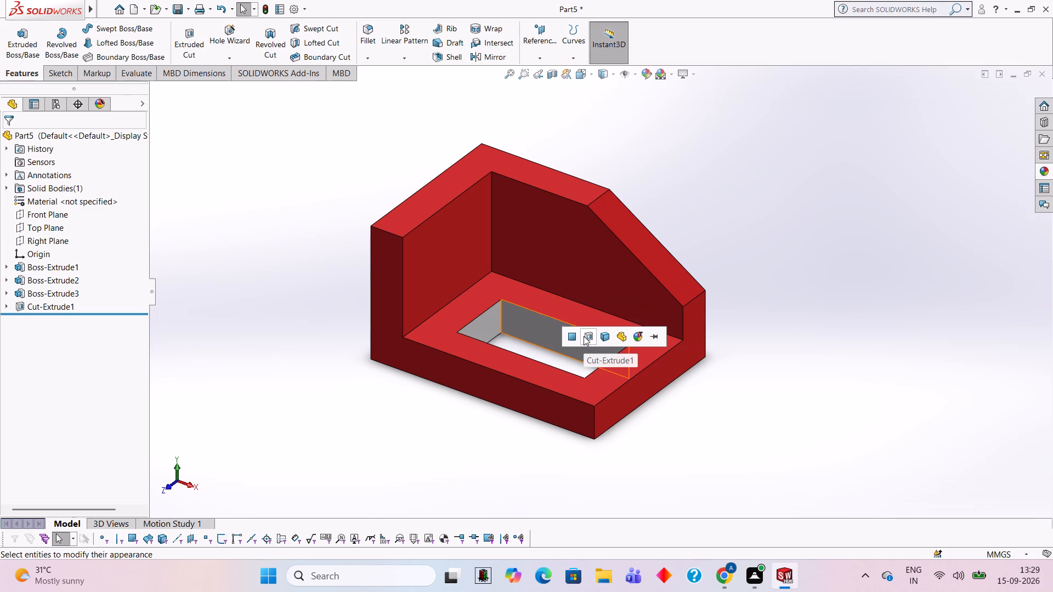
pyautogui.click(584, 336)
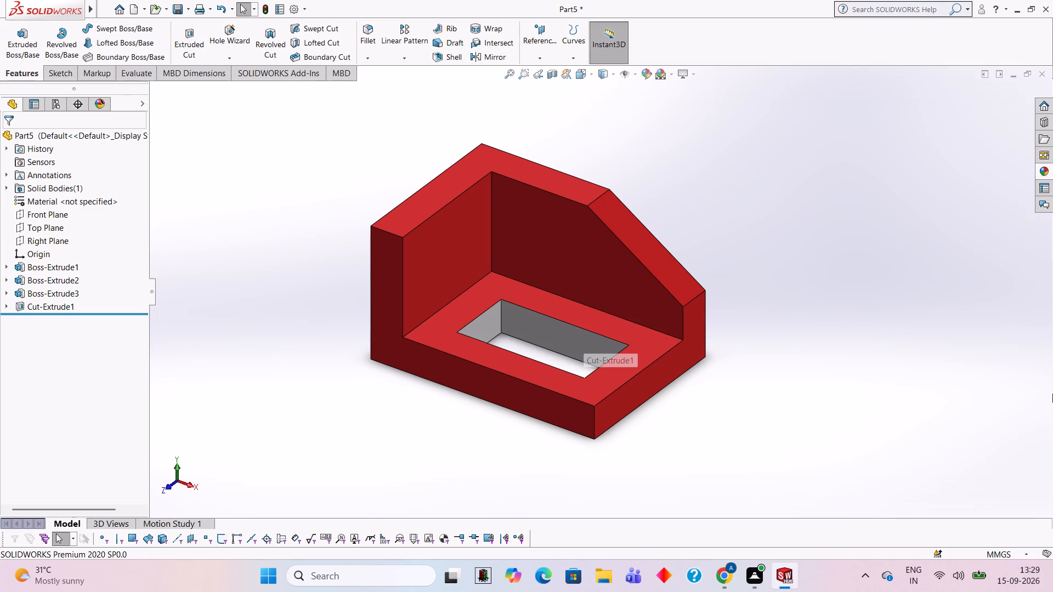
# Apply the solid Green appearance to the extruded cut feature, colouring the inner walls of the base opening.
pyautogui.click(1041, 166)
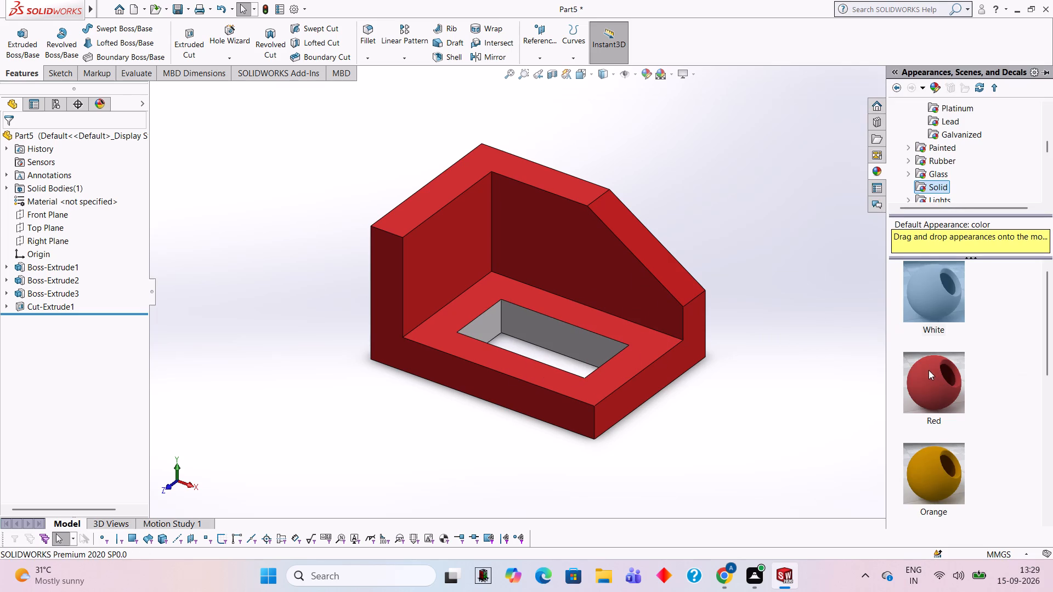
pyautogui.scroll(-2, 932, 440)
pyautogui.moveTo(928, 387); pyautogui.dragTo(663, 349)
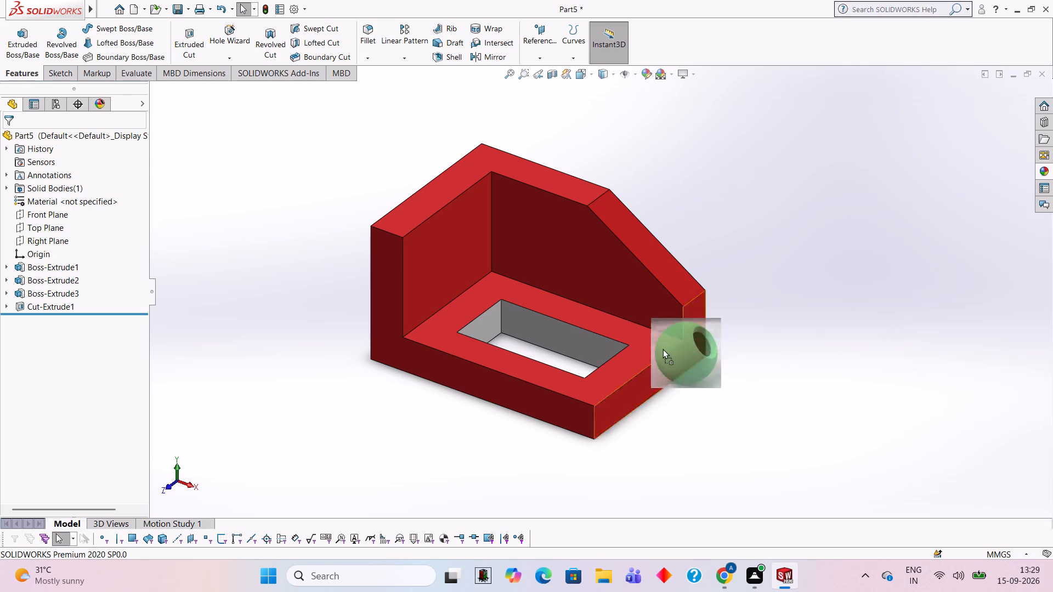
pyautogui.moveTo(663, 349); pyautogui.dragTo(591, 343)
pyautogui.click(591, 343)
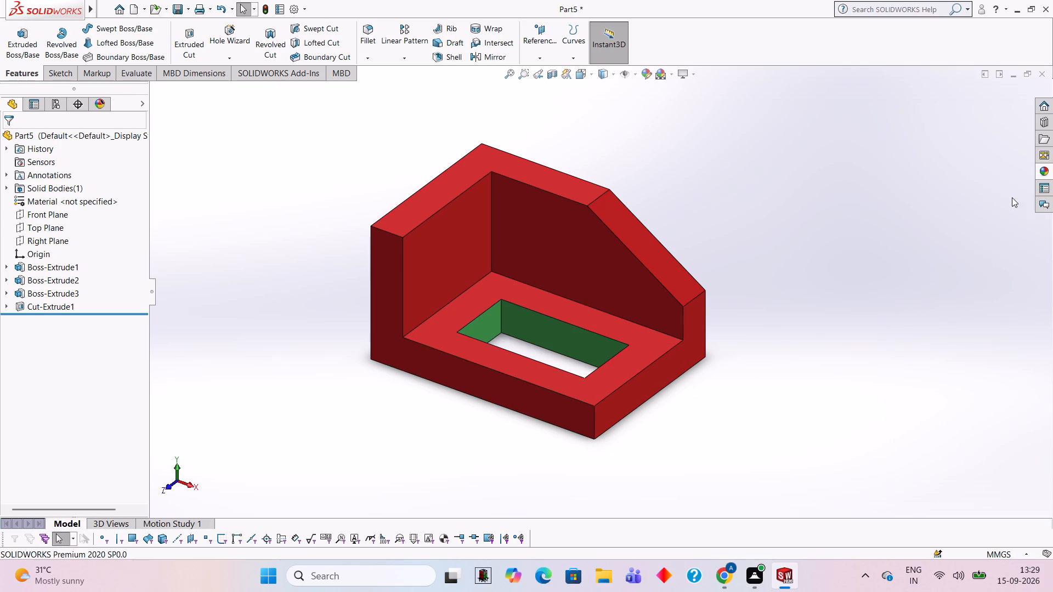
# Apply the solid Yellow appearance to the whole body of the block, picking it on the sloped plate's inner face.
pyautogui.click(1047, 178)
pyautogui.scroll(-1, 960, 340)
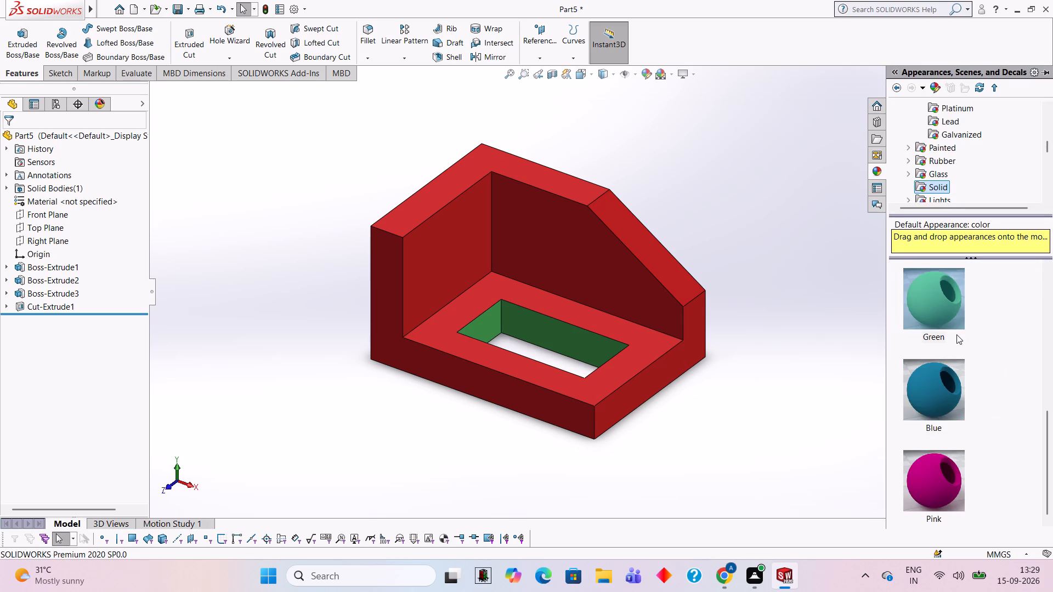
pyautogui.scroll(1, 954, 333)
pyautogui.moveTo(931, 335); pyautogui.dragTo(561, 307)
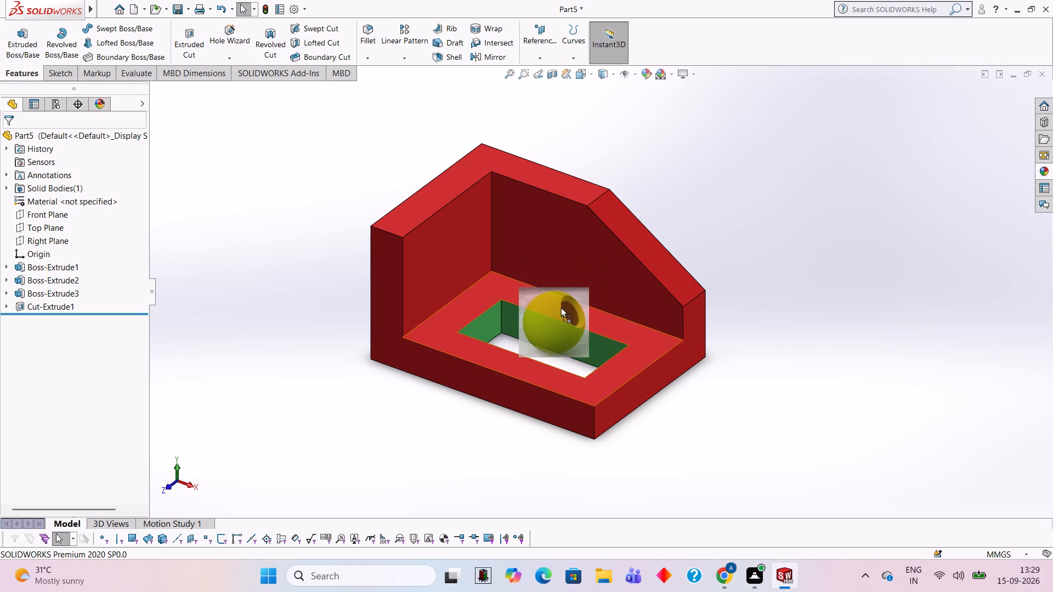
pyautogui.moveTo(561, 307); pyautogui.dragTo(595, 224)
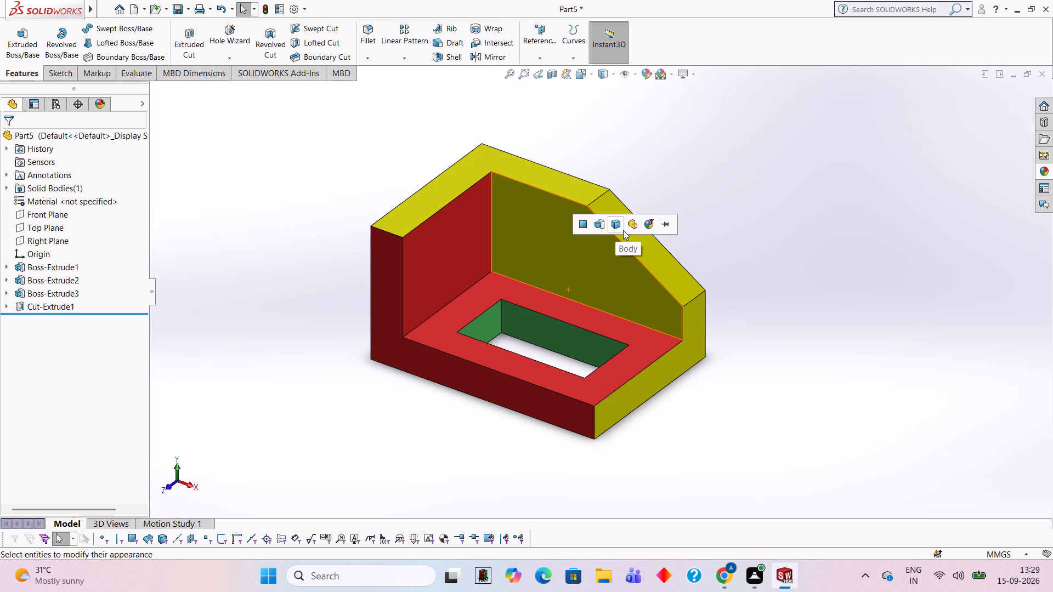
pyautogui.click(620, 226)
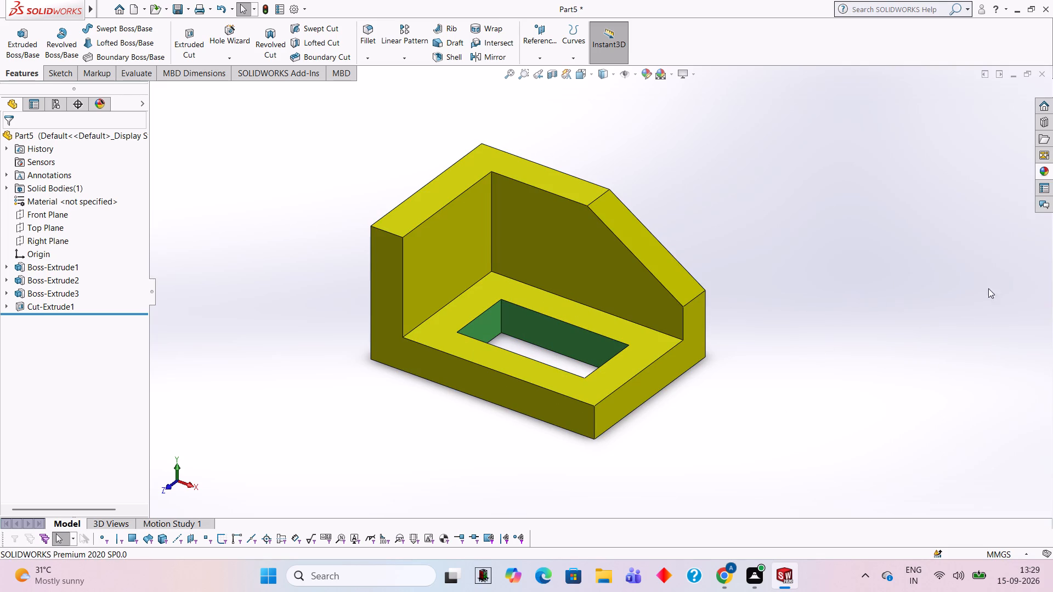
# Apply the solid Pink appearance to the extruded cut feature, recolouring the inner walls of the base opening.
pyautogui.click(1043, 175)
pyautogui.scroll(-2, 930, 487)
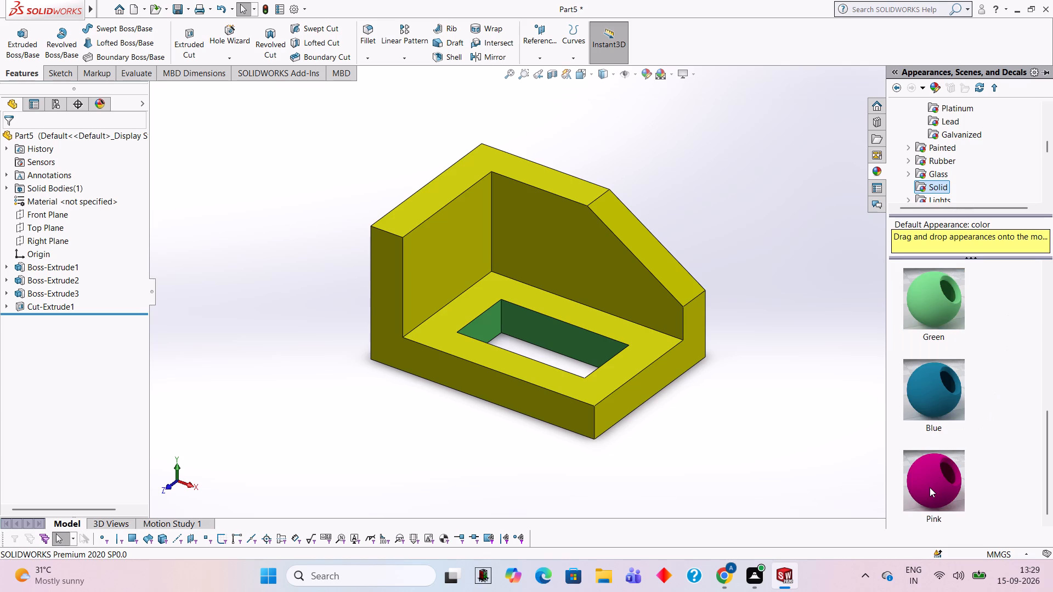
pyautogui.moveTo(930, 487); pyautogui.dragTo(556, 341)
pyautogui.click(556, 341)
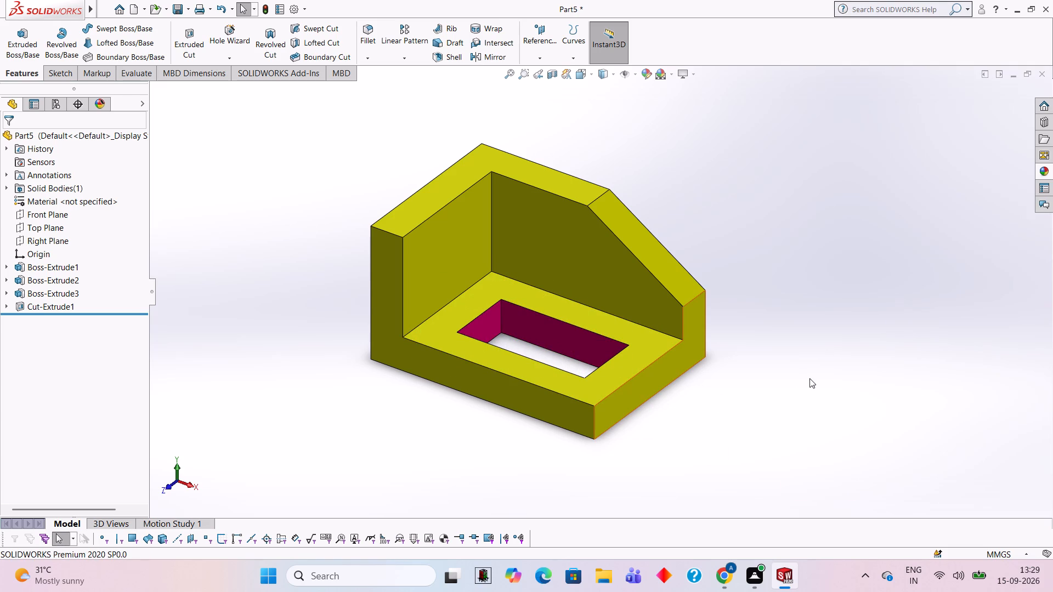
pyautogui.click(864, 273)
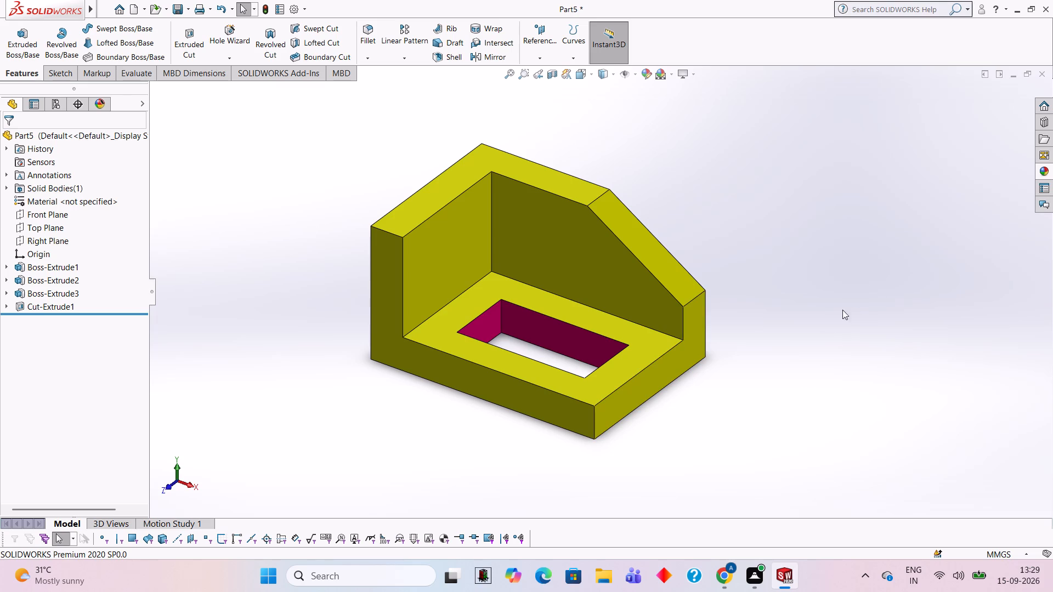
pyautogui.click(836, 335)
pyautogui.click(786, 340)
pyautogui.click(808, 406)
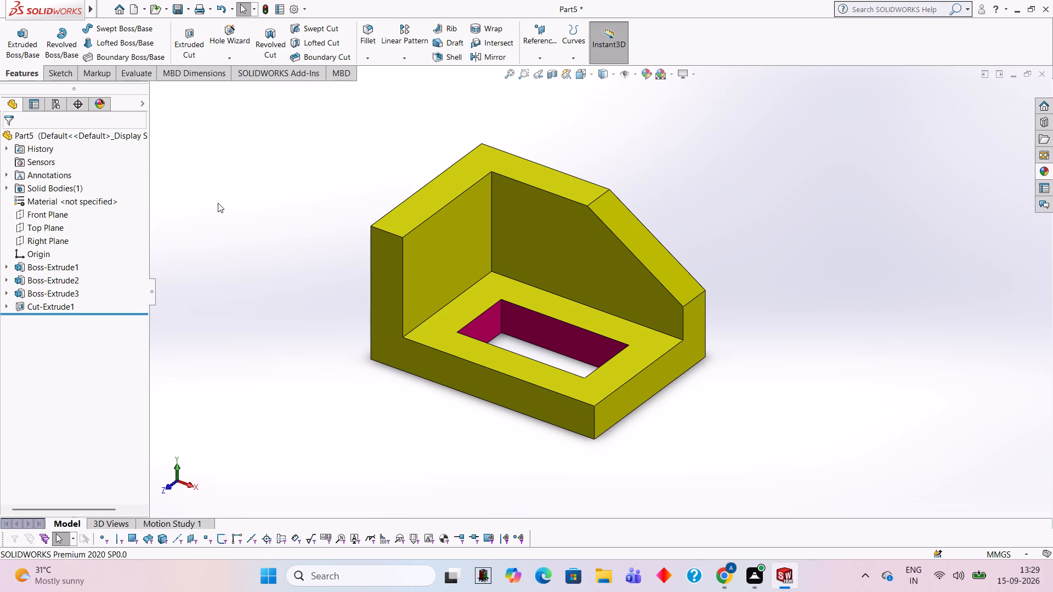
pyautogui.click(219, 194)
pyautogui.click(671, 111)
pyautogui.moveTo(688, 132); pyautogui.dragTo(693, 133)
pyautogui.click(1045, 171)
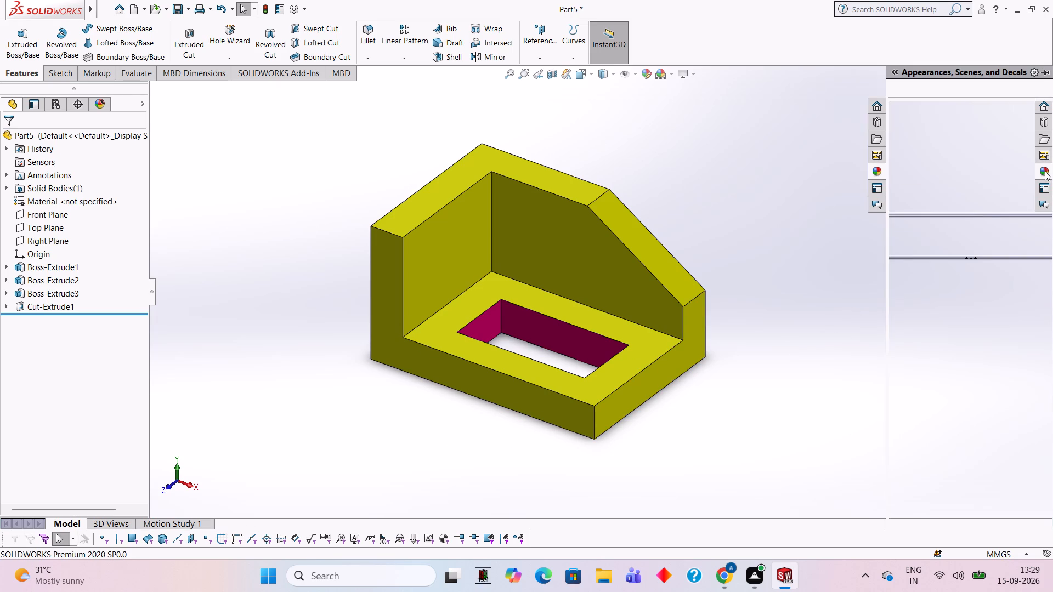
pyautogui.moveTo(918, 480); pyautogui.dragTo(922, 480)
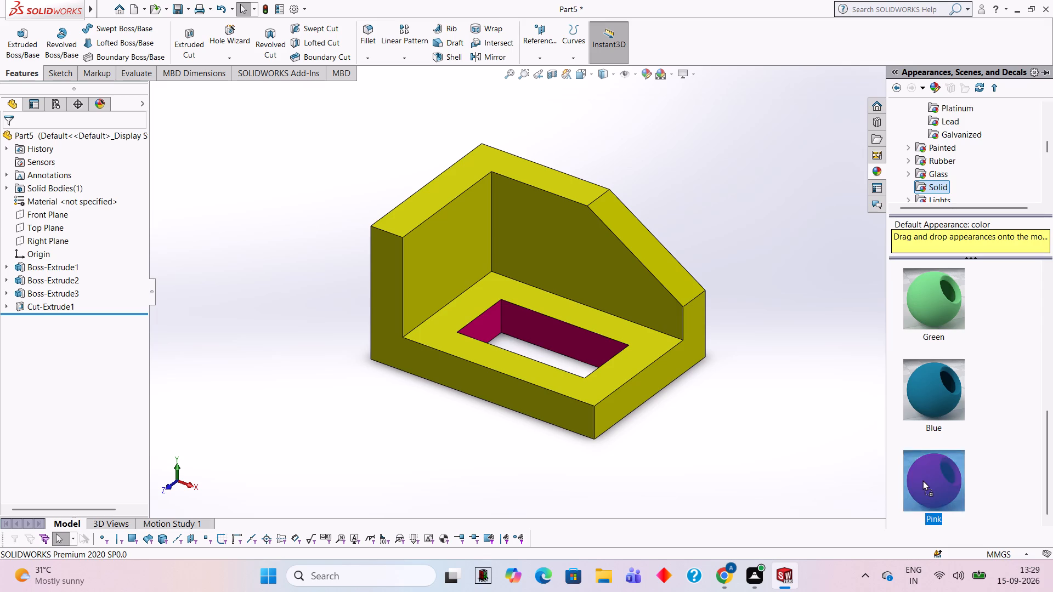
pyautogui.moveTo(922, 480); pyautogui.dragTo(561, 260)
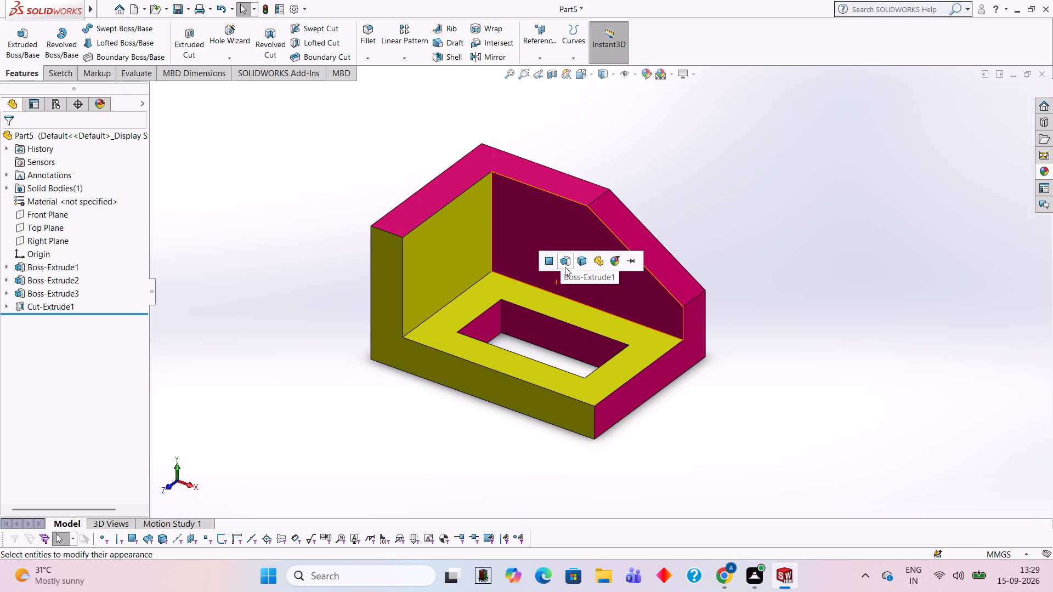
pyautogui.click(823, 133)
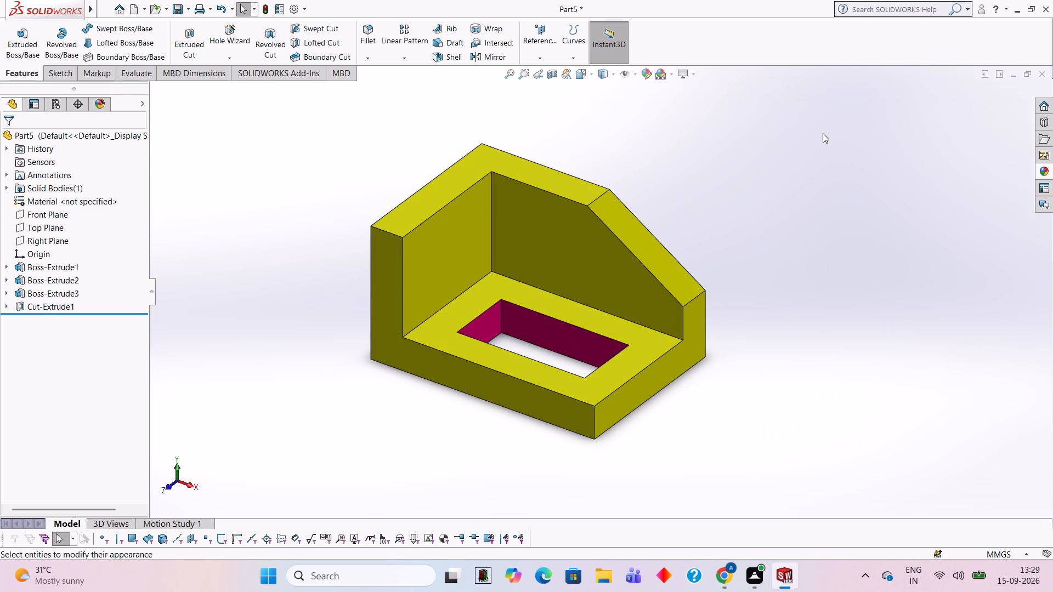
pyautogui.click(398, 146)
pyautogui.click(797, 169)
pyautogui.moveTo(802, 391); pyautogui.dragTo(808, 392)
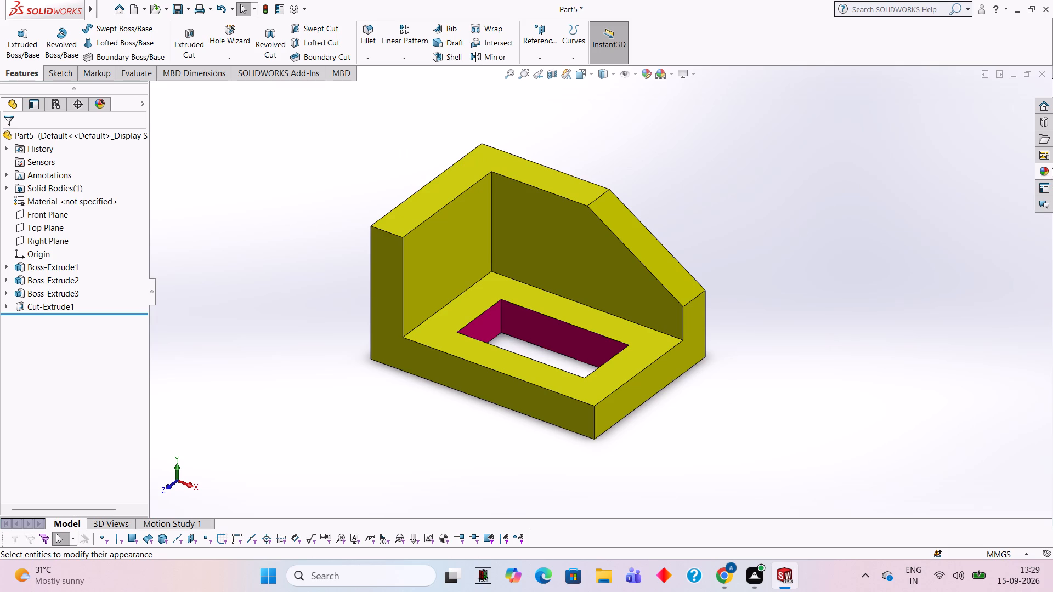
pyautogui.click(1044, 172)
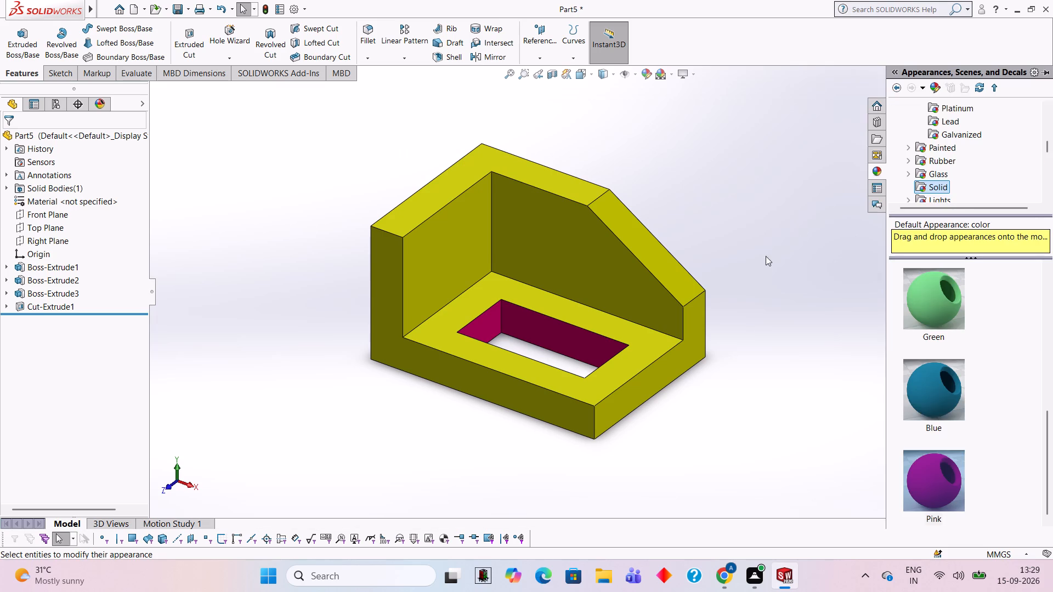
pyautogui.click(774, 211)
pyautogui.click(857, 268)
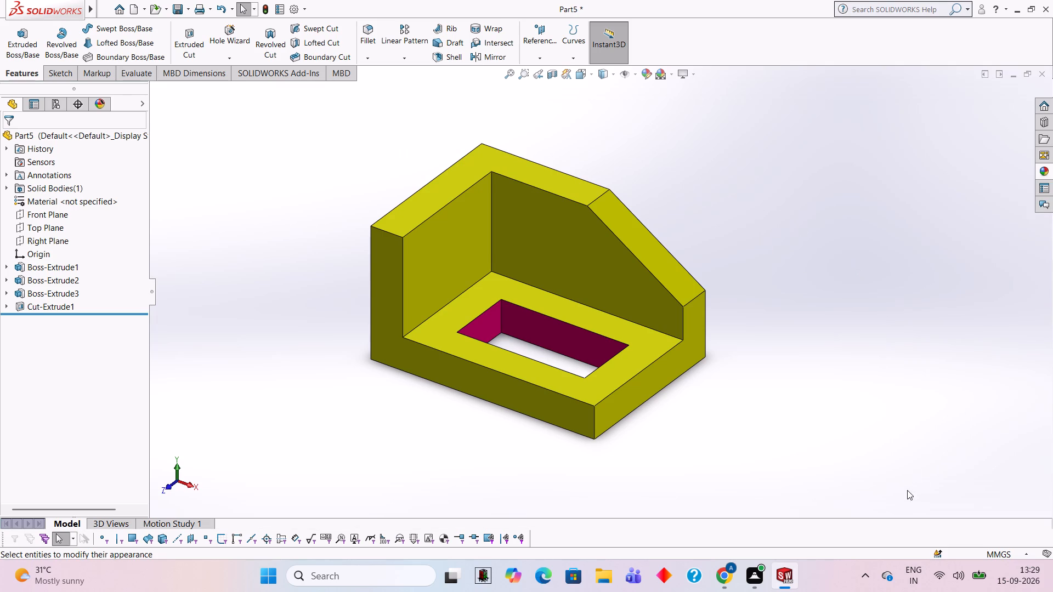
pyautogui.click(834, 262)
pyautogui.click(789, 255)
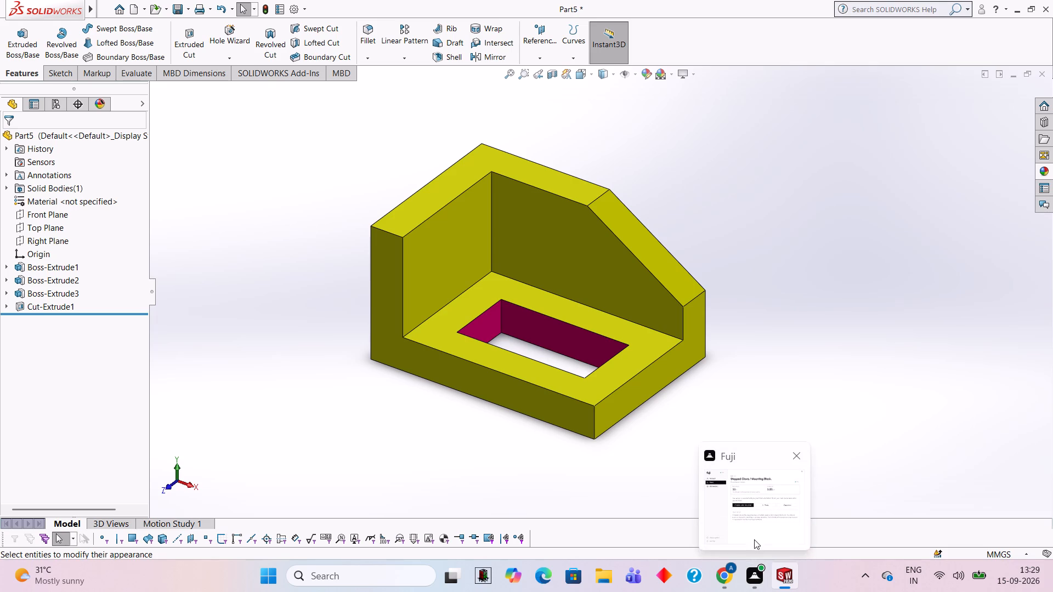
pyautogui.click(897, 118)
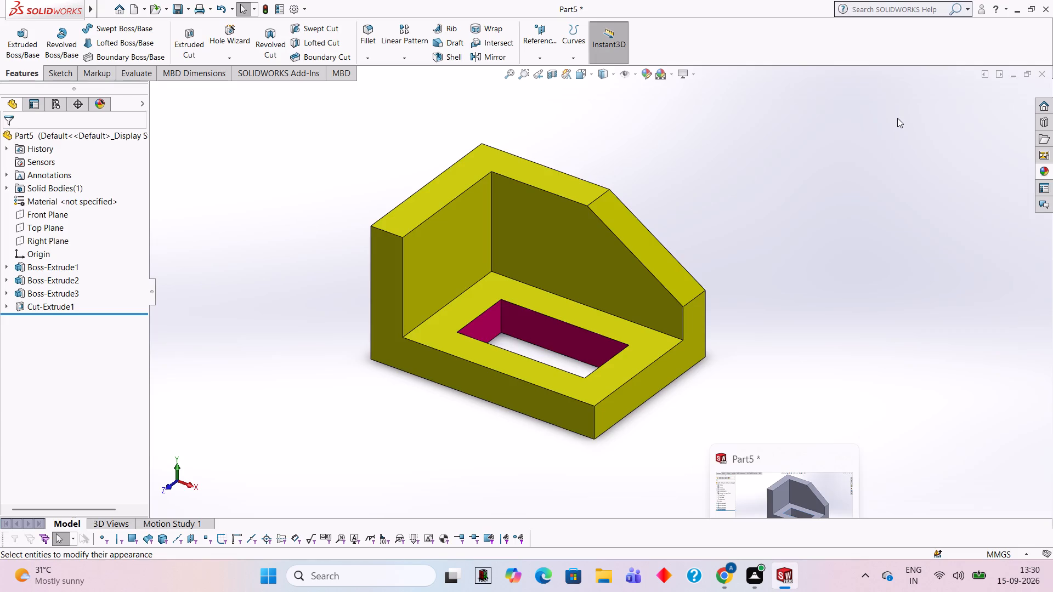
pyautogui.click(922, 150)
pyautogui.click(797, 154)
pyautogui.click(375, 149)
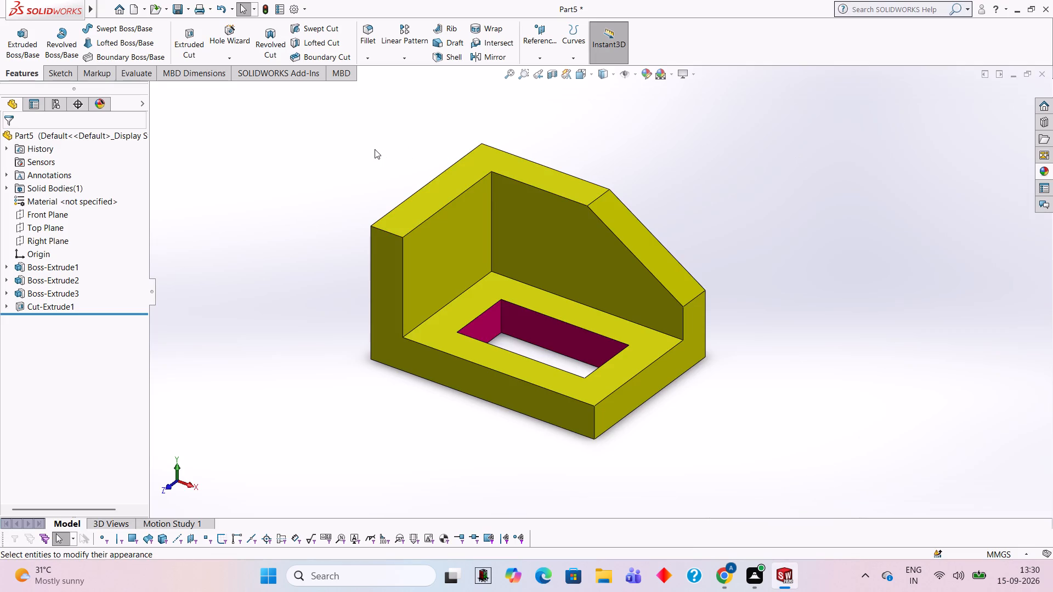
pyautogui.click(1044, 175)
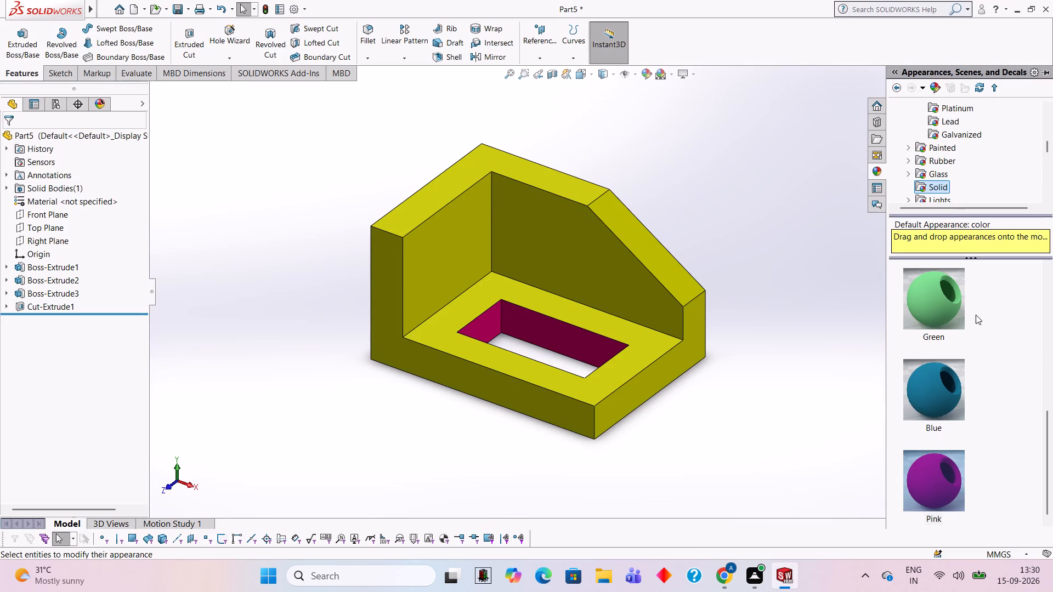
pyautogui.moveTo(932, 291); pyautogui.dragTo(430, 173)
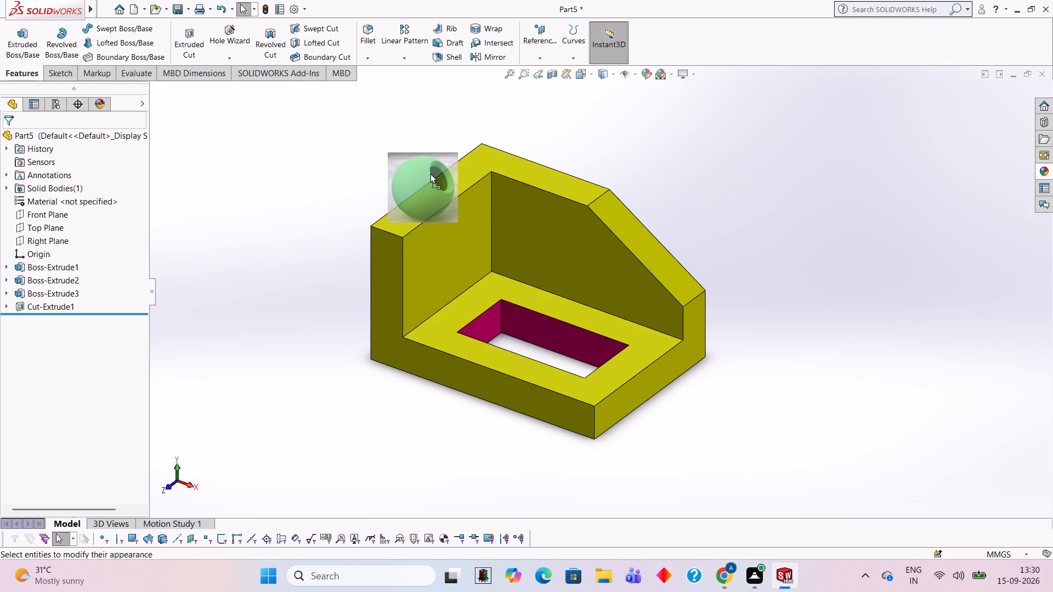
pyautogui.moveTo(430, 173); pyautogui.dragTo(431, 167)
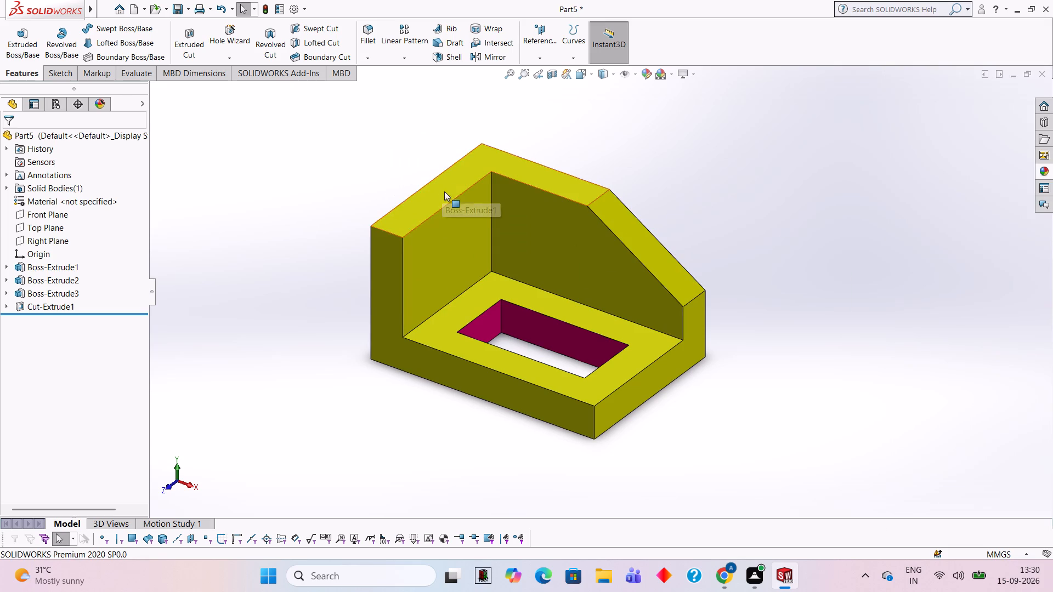
# Apply the solid Green appearance to only the slanted upper edge face of the sloped plate.
pyautogui.click(1045, 167)
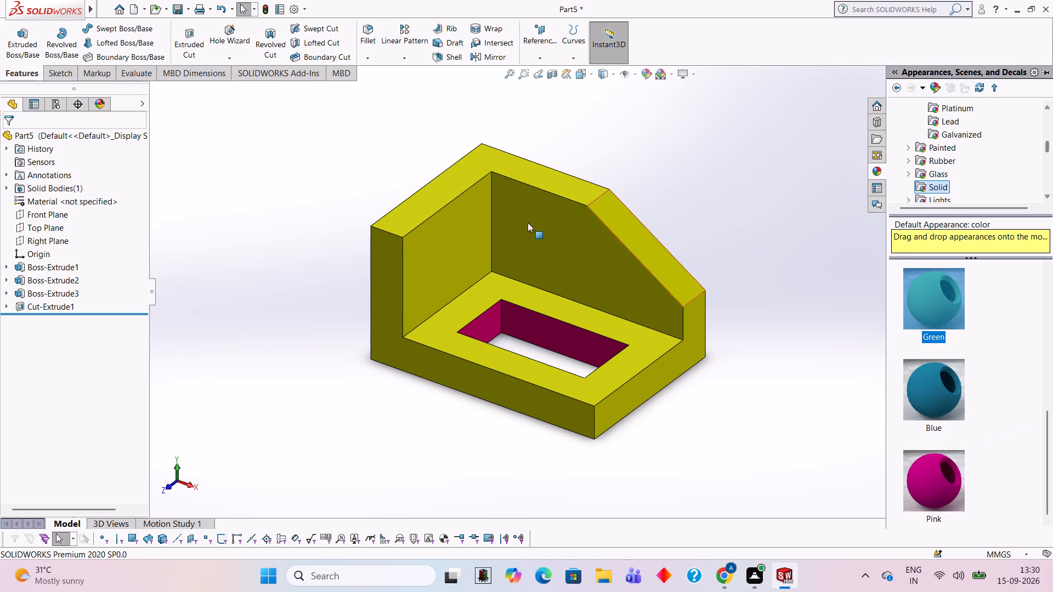
pyautogui.moveTo(920, 309); pyautogui.dragTo(649, 248)
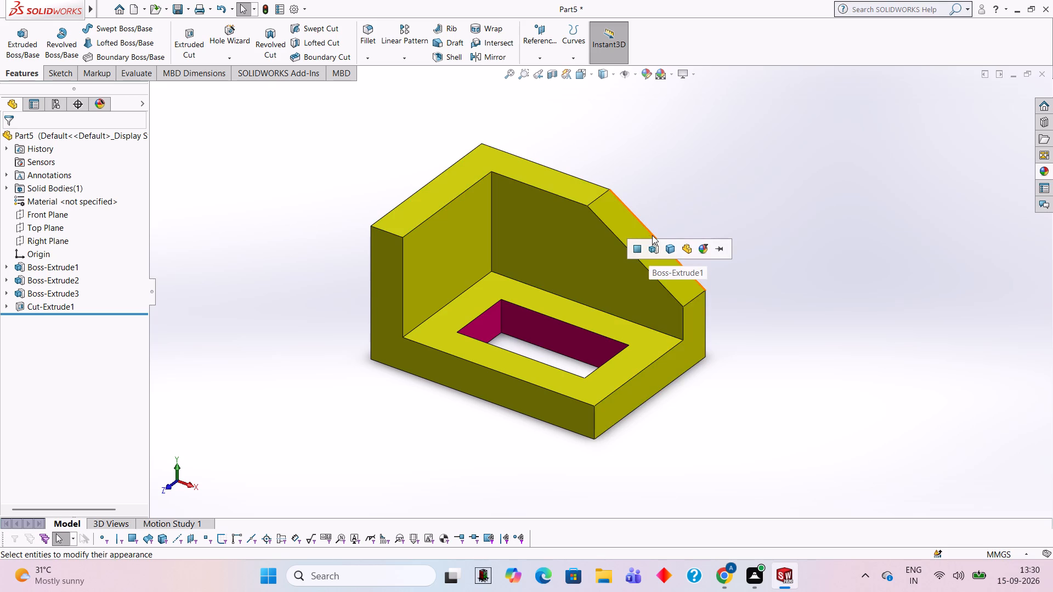
pyautogui.click(639, 244)
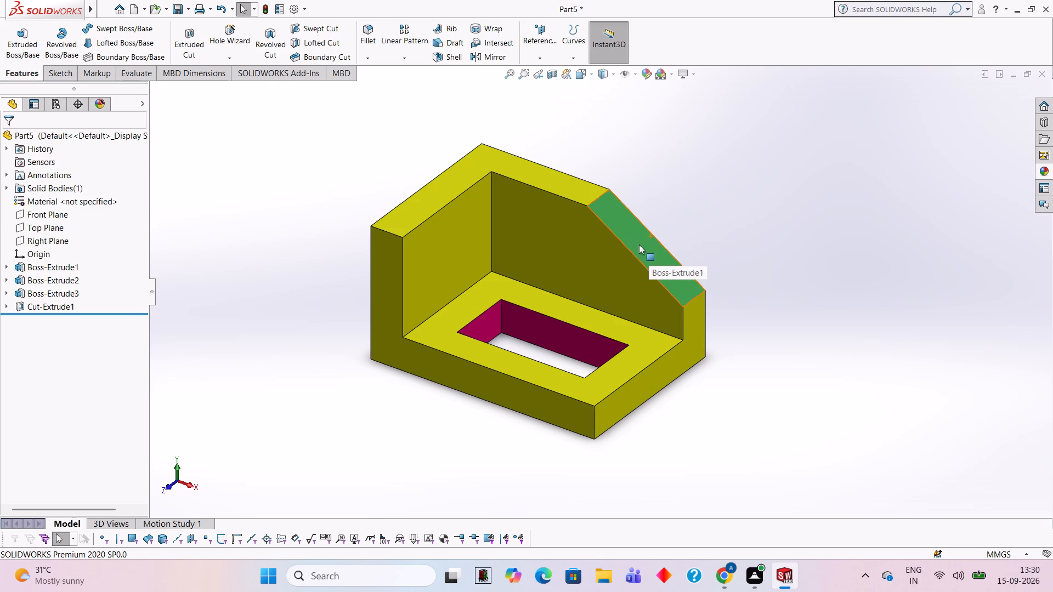
# Apply the solid Green appearance to only the flat L-shaped top face of the upright walls.
pyautogui.click(1048, 166)
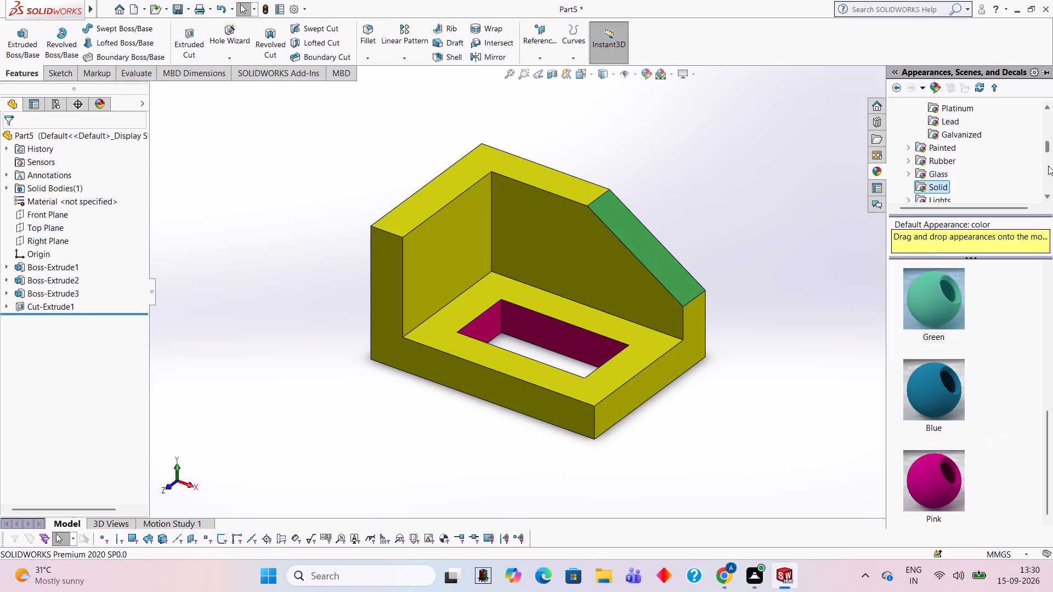
pyautogui.moveTo(939, 311); pyautogui.dragTo(564, 183)
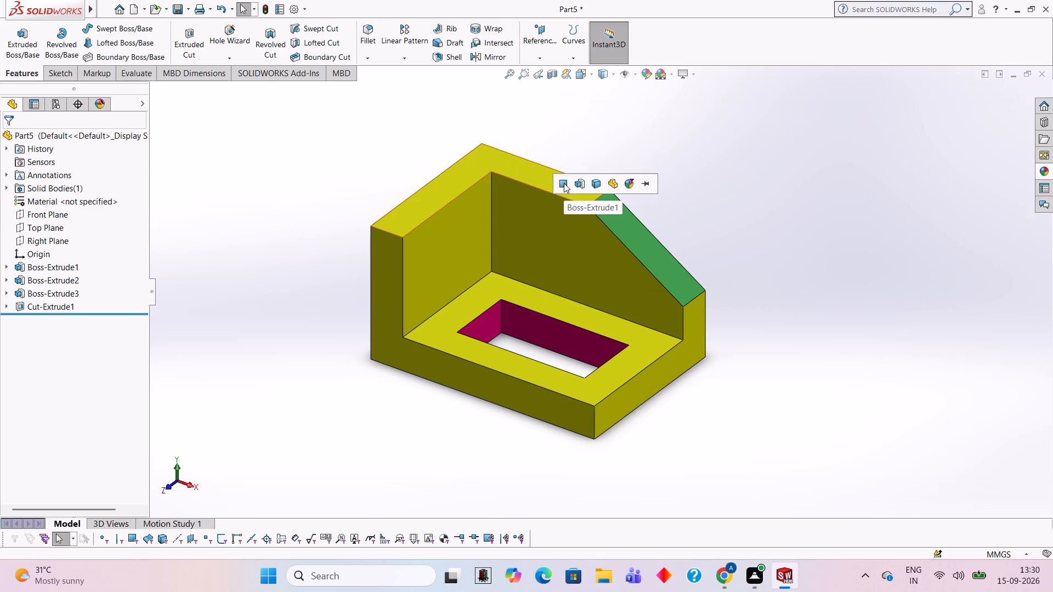
pyautogui.click(564, 183)
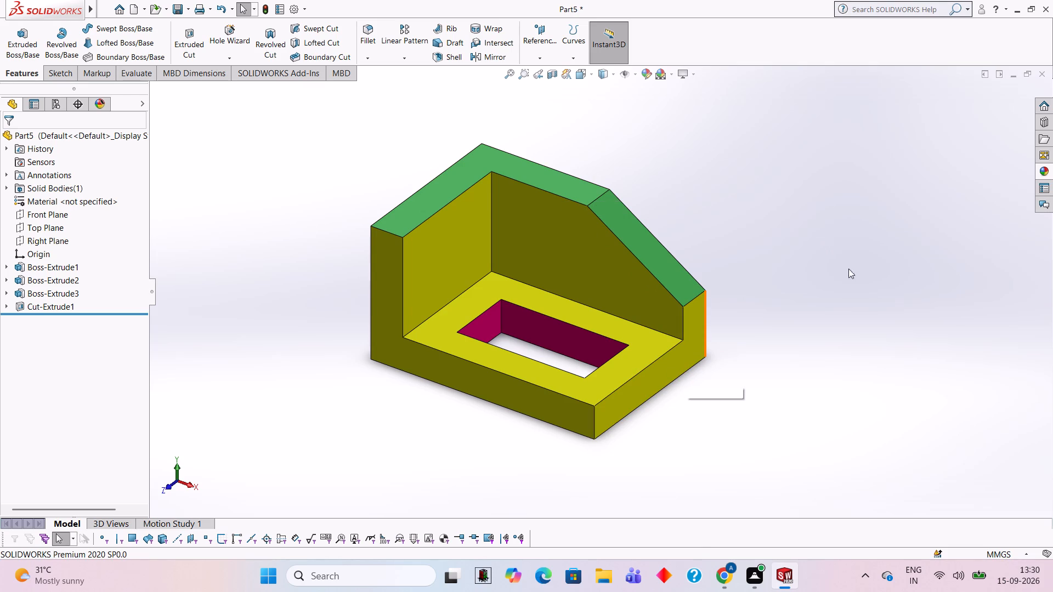
# Apply the solid Green appearance to only the block's end face below the slope's lower end.
pyautogui.click(1042, 174)
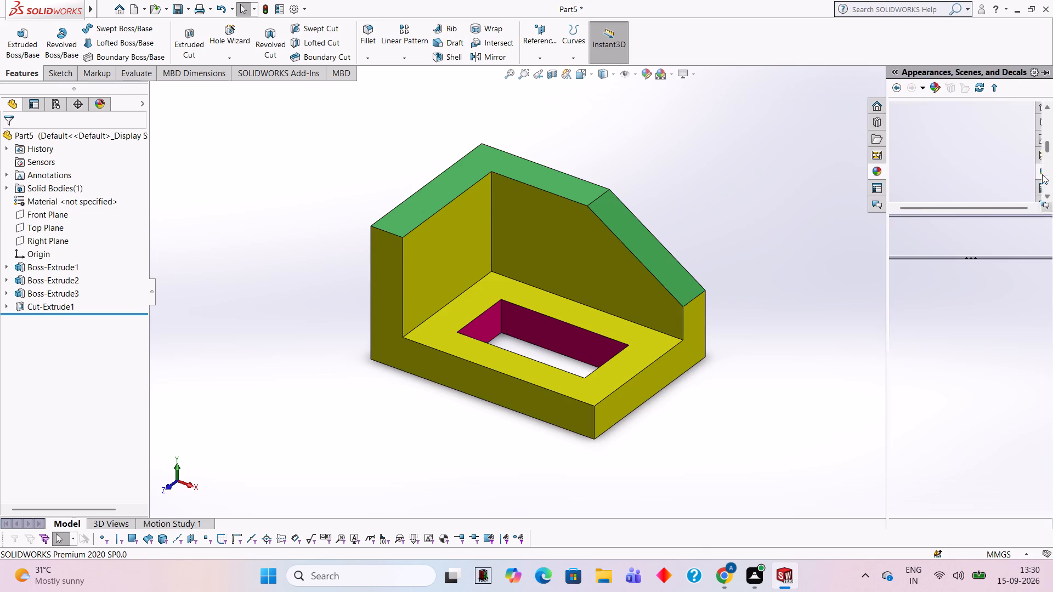
pyautogui.moveTo(945, 288); pyautogui.dragTo(709, 319)
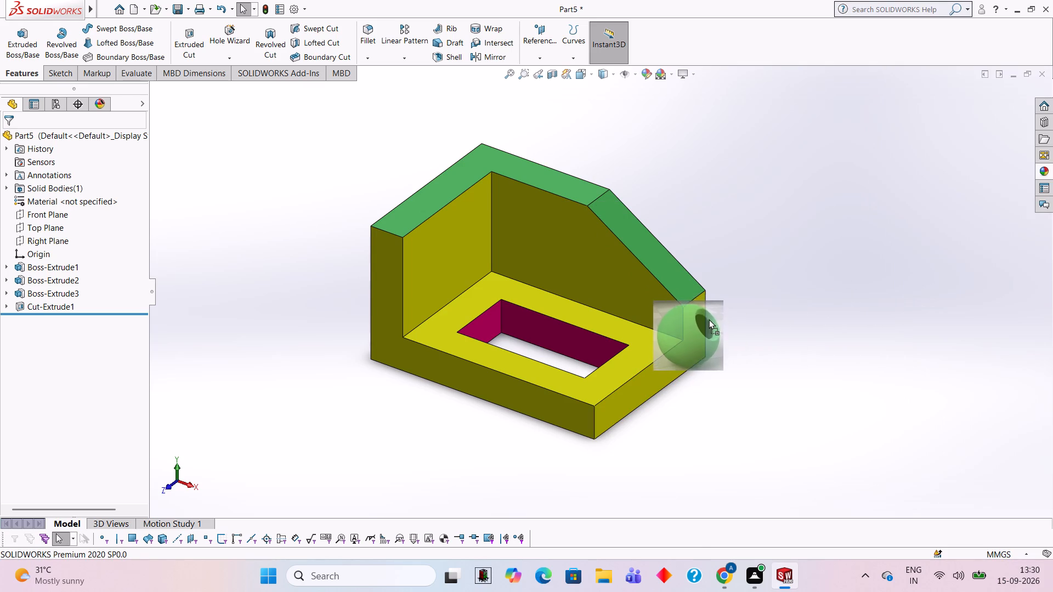
pyautogui.moveTo(709, 319); pyautogui.dragTo(700, 335)
pyautogui.click(700, 335)
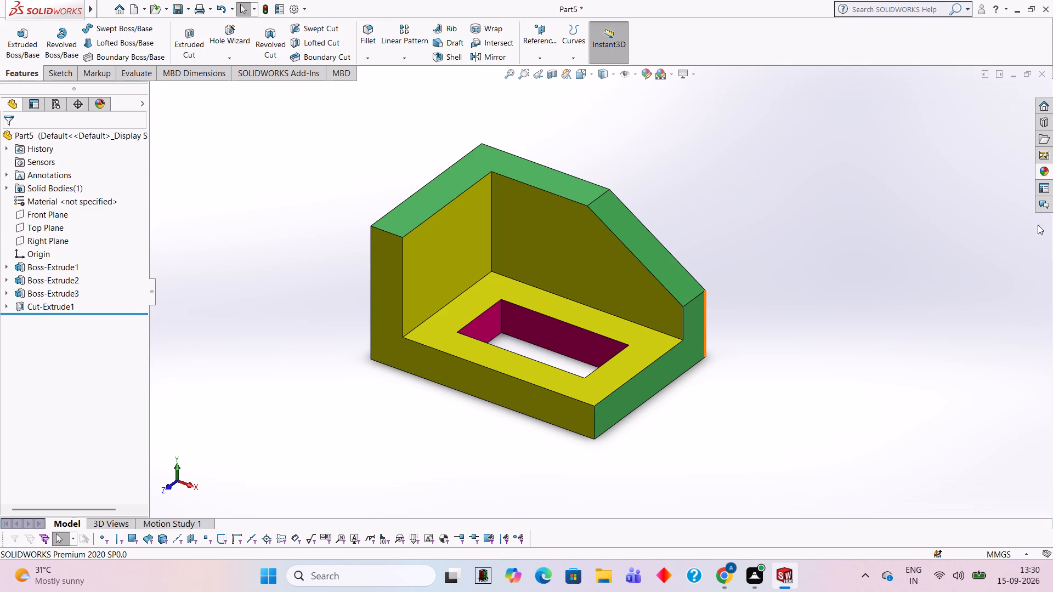
# Apply the solid Green appearance to only the L-shaped front face of the block.
pyautogui.click(1038, 171)
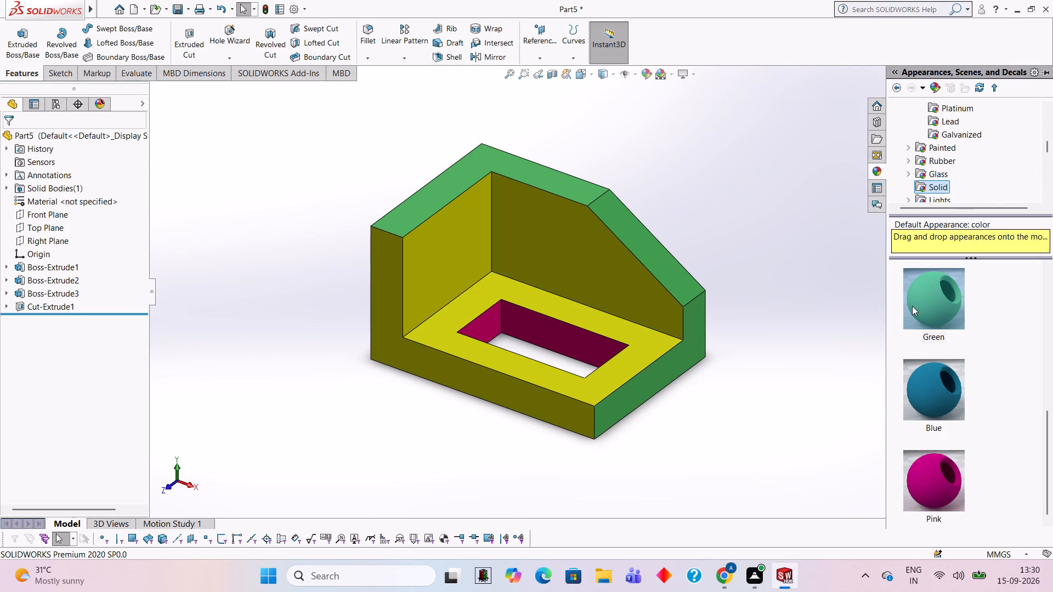
pyautogui.moveTo(912, 306); pyautogui.dragTo(363, 288)
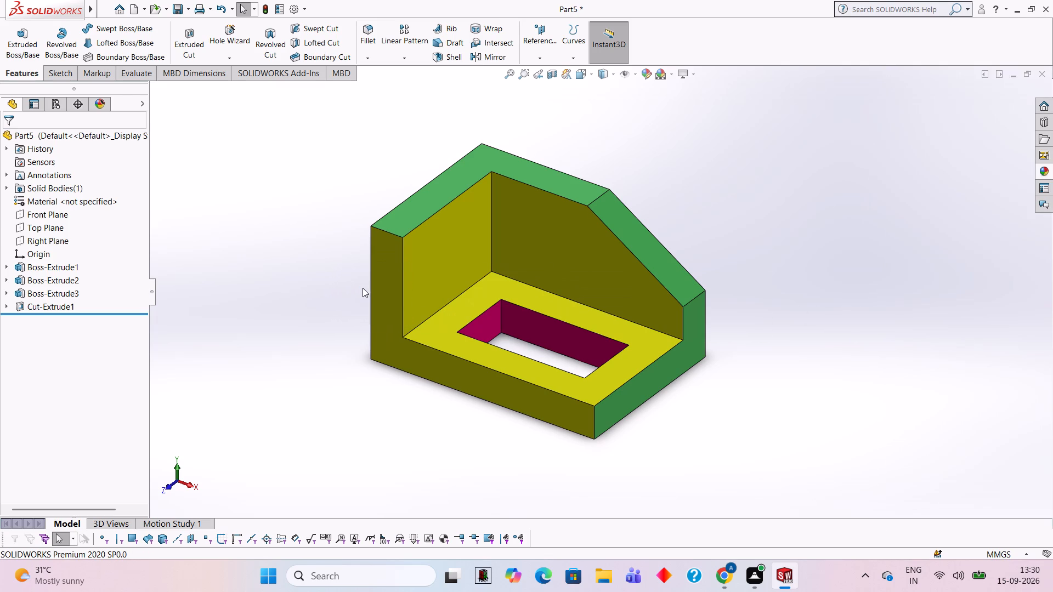
pyautogui.click(1048, 175)
pyautogui.moveTo(939, 296); pyautogui.dragTo(382, 289)
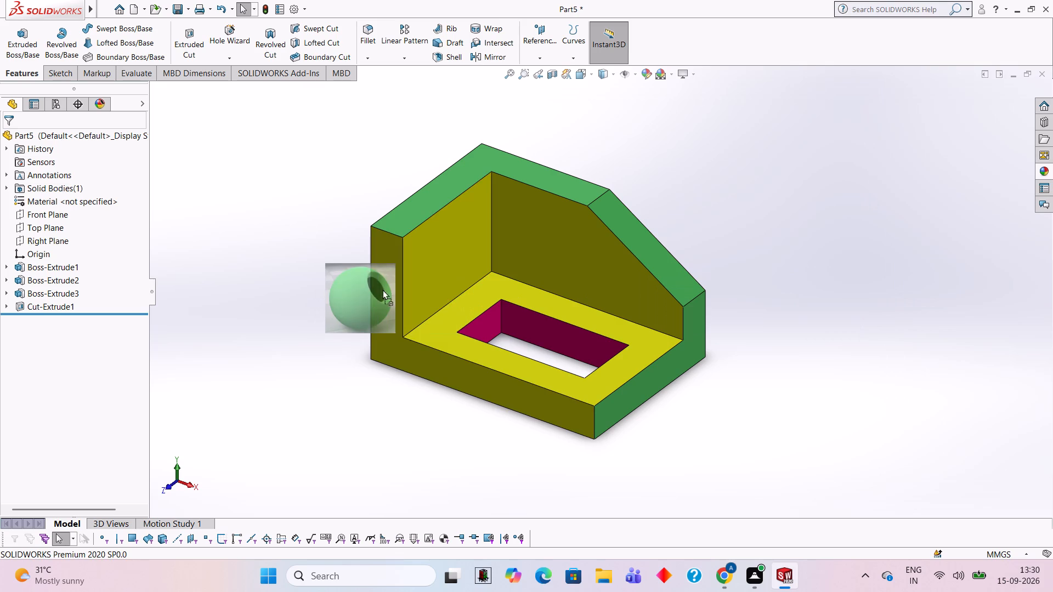
pyautogui.moveTo(382, 289); pyautogui.dragTo(384, 289)
pyautogui.click(384, 289)
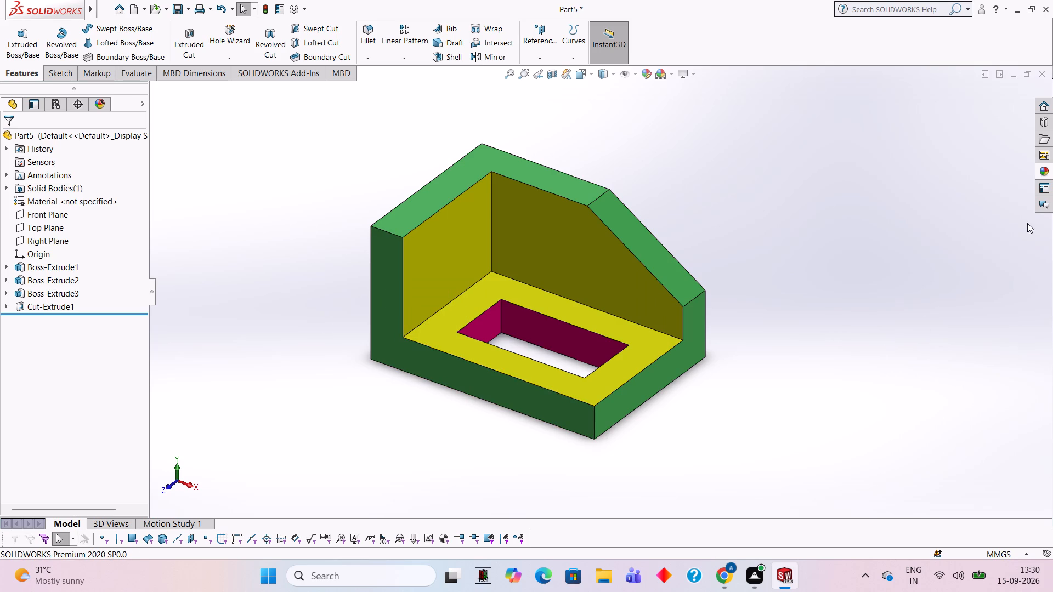
# Apply the solid Blue appearance to only the inner face of the sloped plate.
pyautogui.click(1040, 172)
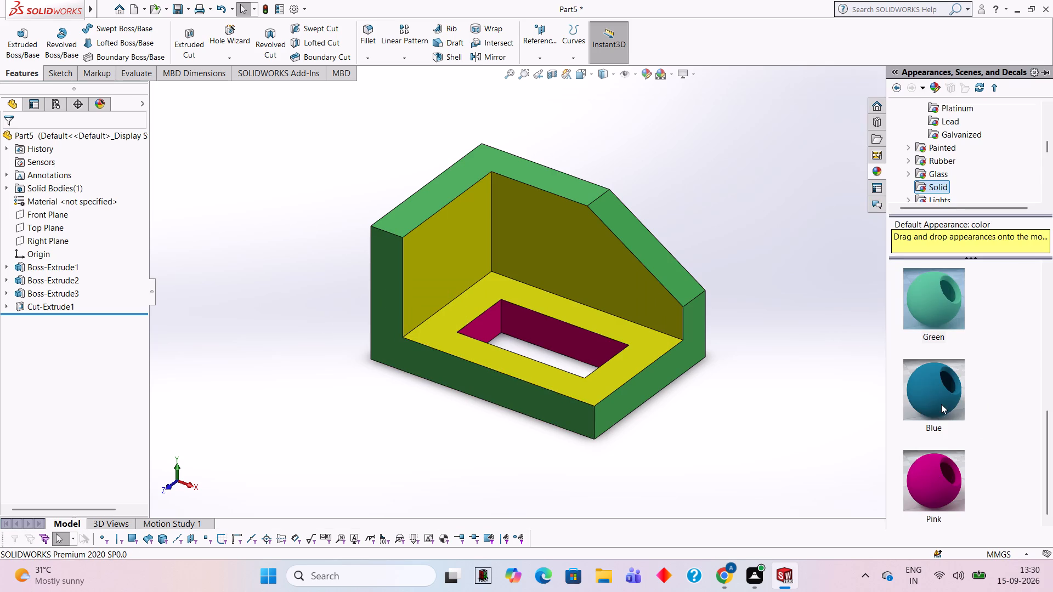
pyautogui.moveTo(941, 403); pyautogui.dragTo(571, 270)
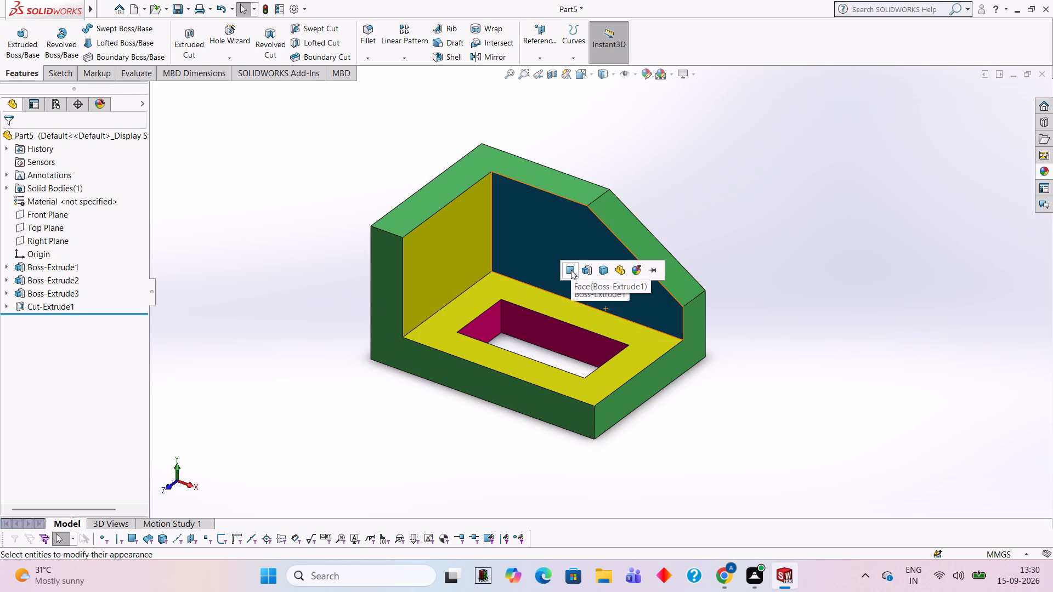
pyautogui.click(571, 270)
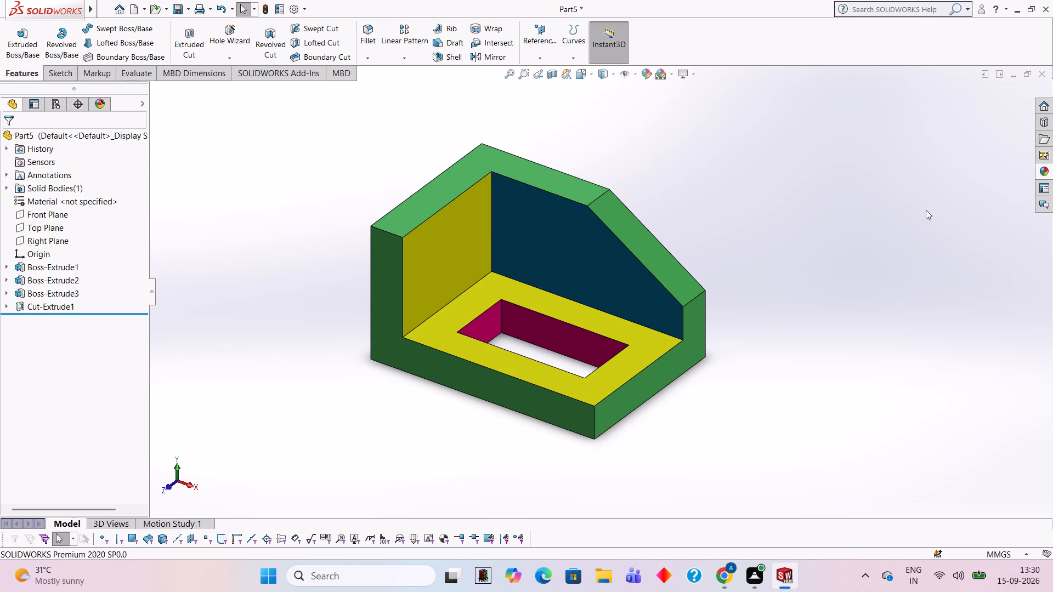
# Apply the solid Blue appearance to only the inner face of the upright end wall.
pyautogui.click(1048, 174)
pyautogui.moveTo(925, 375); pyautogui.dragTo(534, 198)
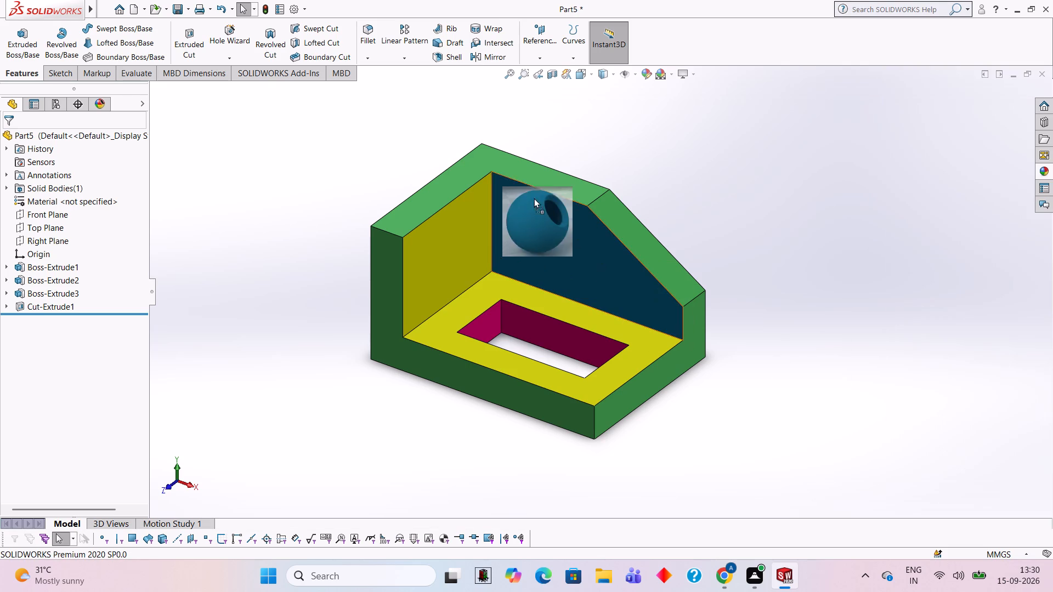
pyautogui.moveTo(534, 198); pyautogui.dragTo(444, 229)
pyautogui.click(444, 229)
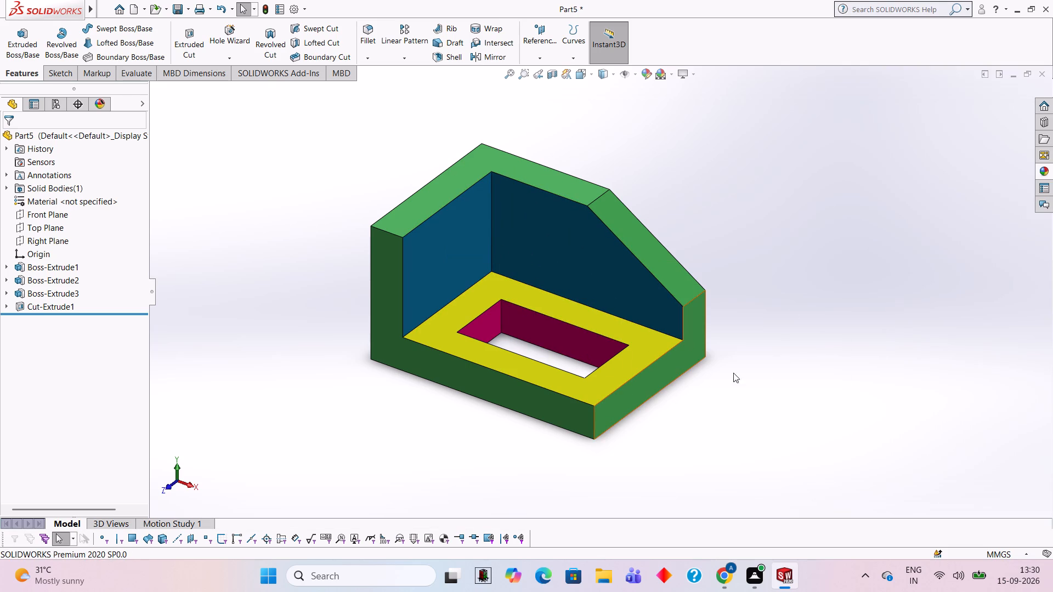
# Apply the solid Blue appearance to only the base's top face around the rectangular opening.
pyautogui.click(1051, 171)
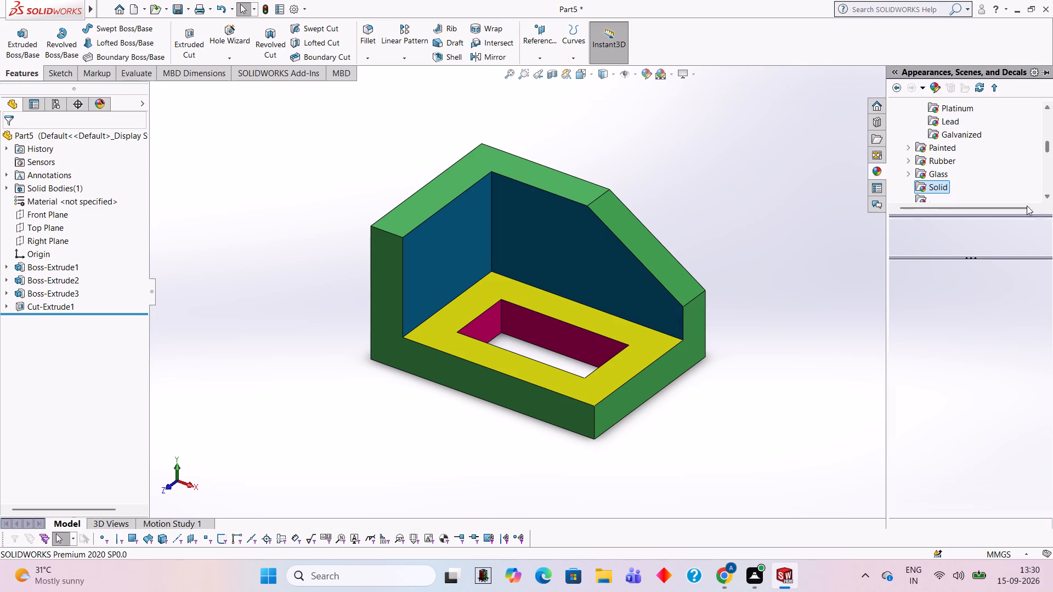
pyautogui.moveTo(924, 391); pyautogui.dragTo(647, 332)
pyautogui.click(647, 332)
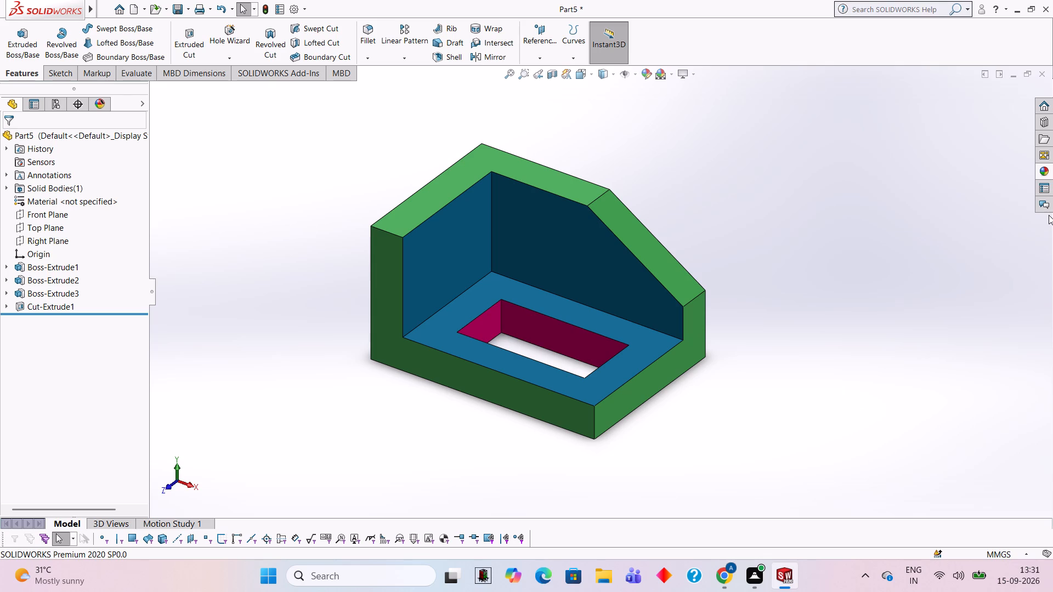
# Apply the solid Yellow appearance to only the base's top face around the rectangular opening.
pyautogui.click(1047, 166)
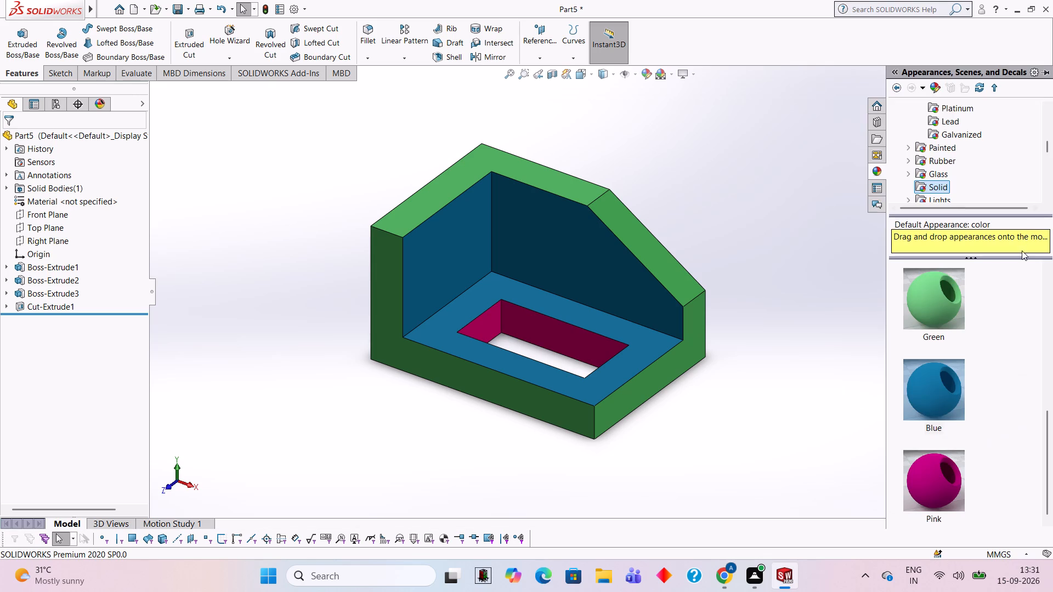
pyautogui.scroll(-1, 953, 445)
pyautogui.scroll(2, 973, 433)
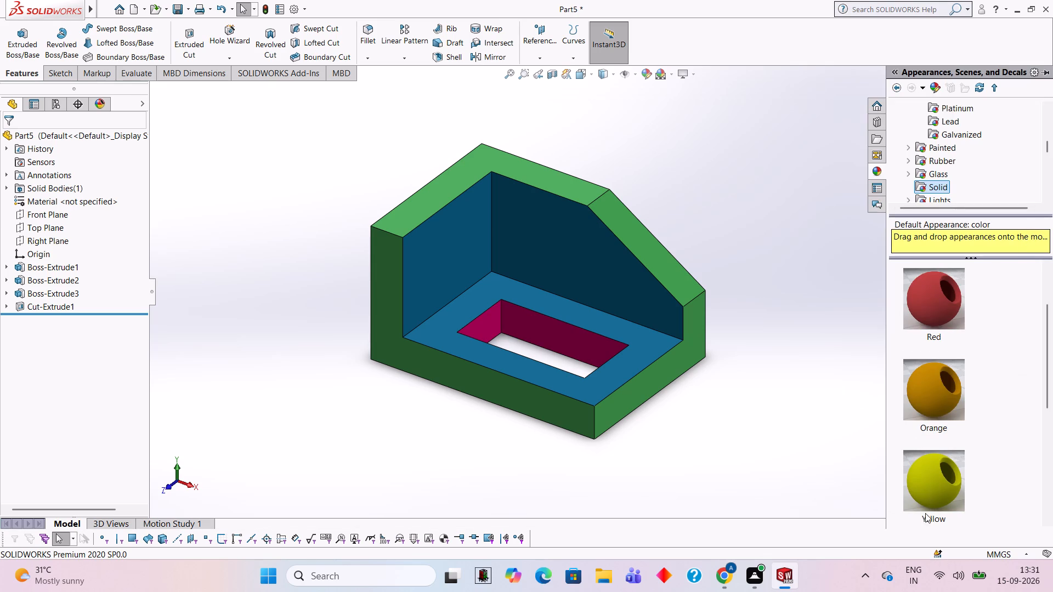
pyautogui.moveTo(930, 486); pyautogui.dragTo(620, 321)
pyautogui.click(620, 321)
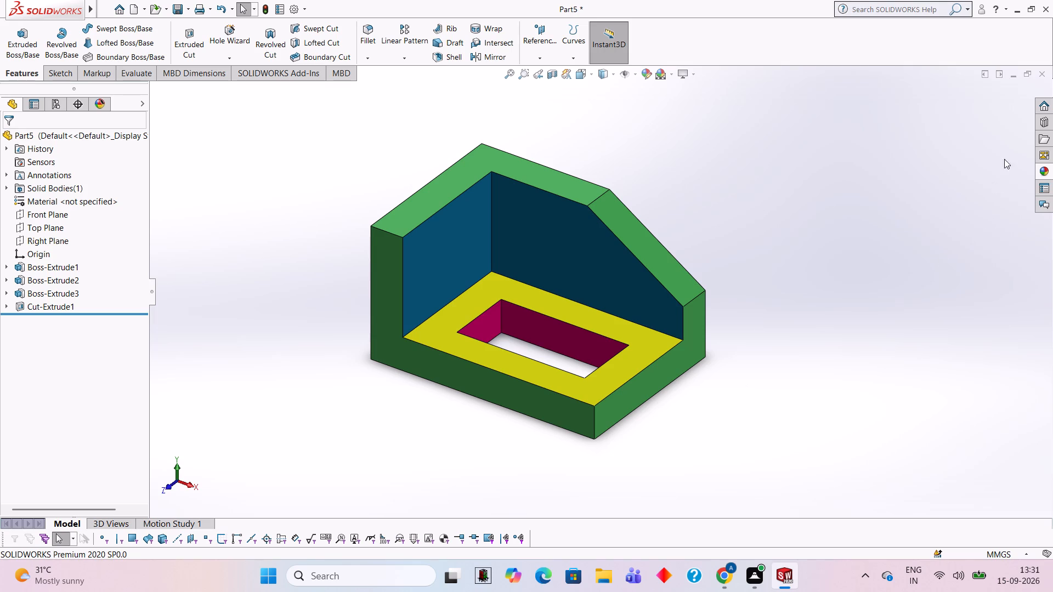
# Apply the solid Yellow appearance to only the inner face of the sloped plate.
pyautogui.click(1039, 170)
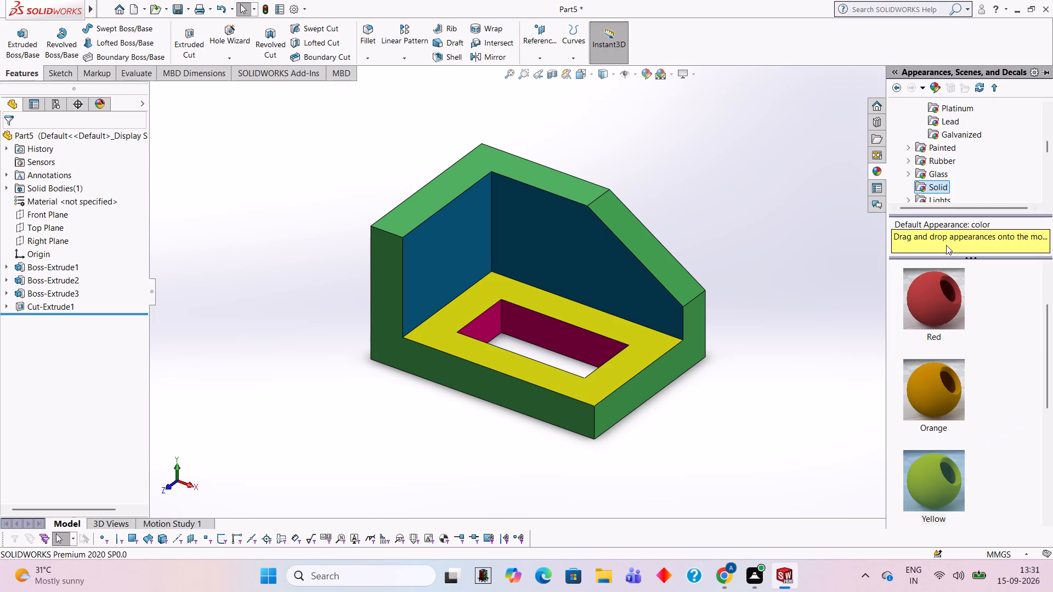
pyautogui.moveTo(931, 506); pyautogui.dragTo(602, 263)
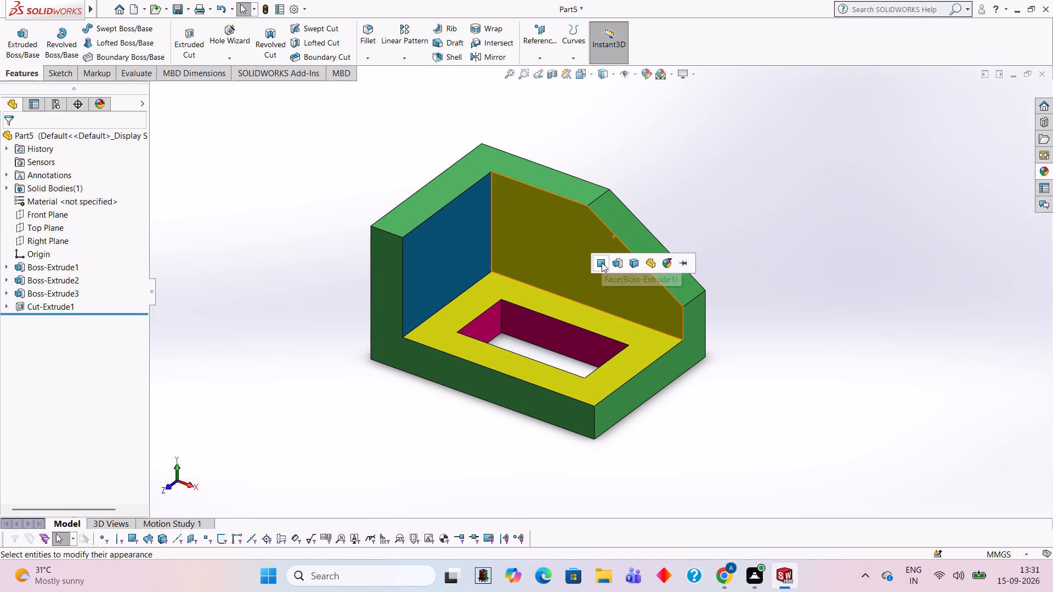
pyautogui.click(602, 263)
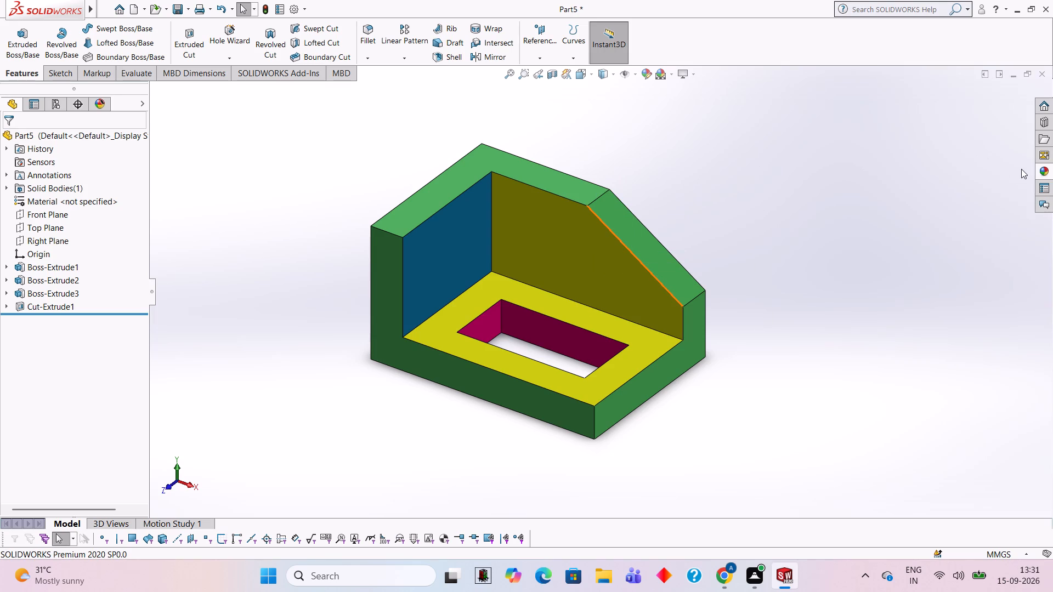
# Apply the solid Yellow appearance to only the inner face of the upright end wall.
pyautogui.click(1052, 167)
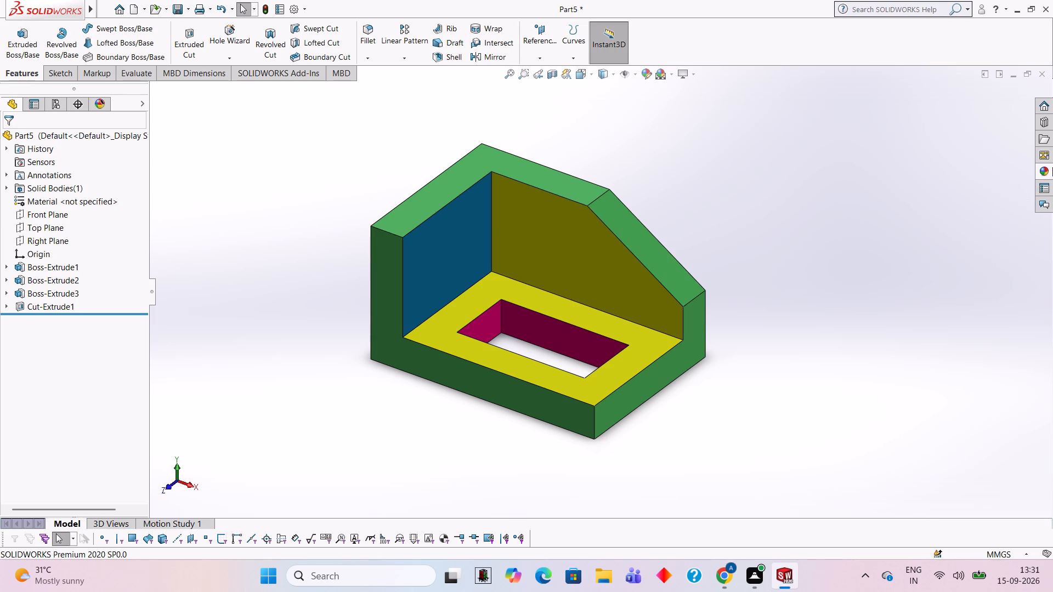
pyautogui.moveTo(944, 481); pyautogui.dragTo(459, 259)
pyautogui.click(459, 259)
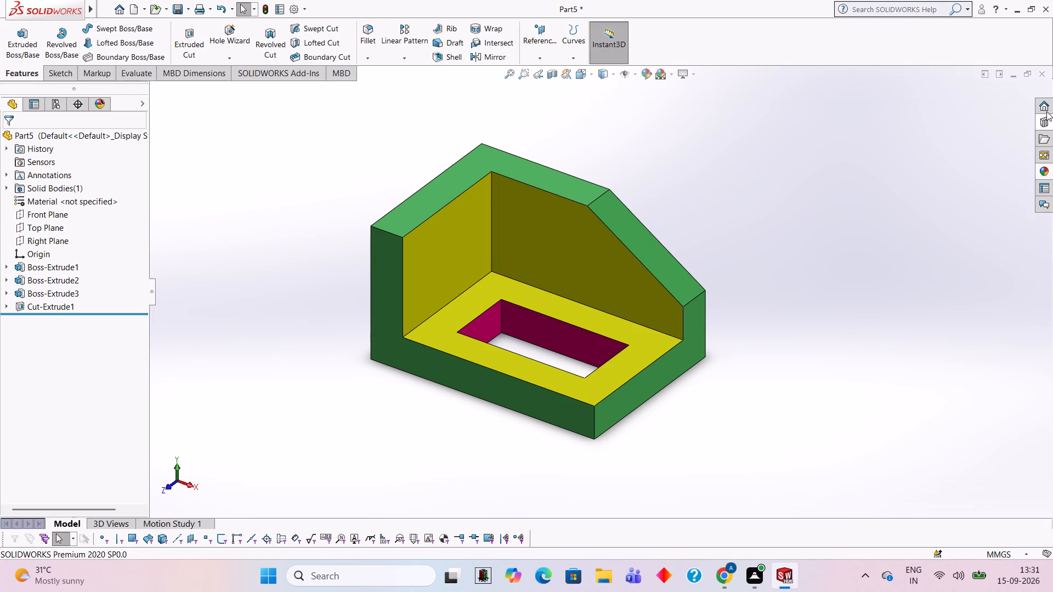
# Apply the solid Blue appearance to only the slanted top face of the sloped plate.
pyautogui.click(1043, 170)
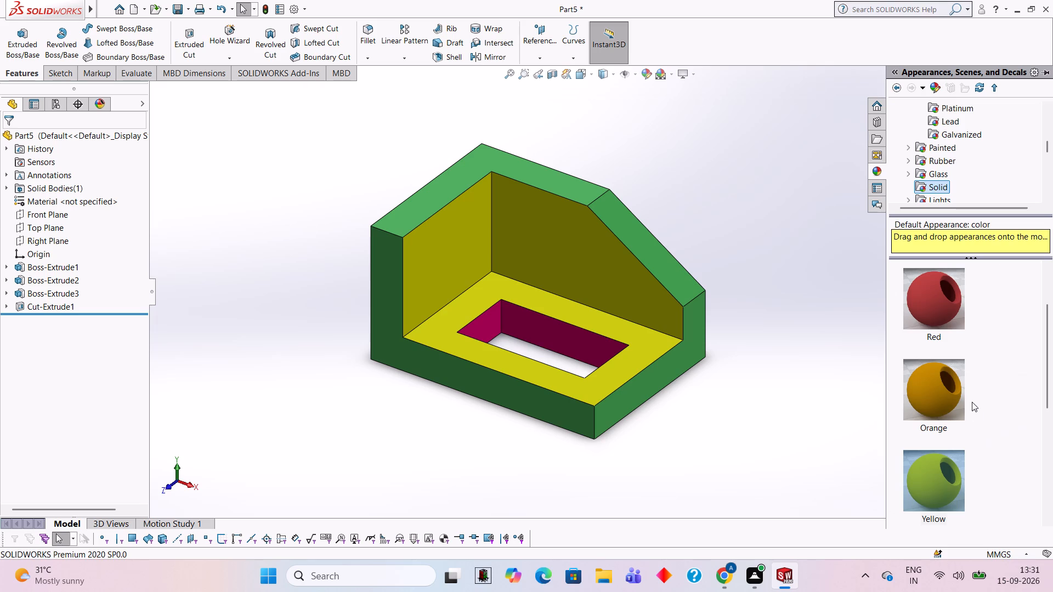
pyautogui.scroll(-3, 931, 312)
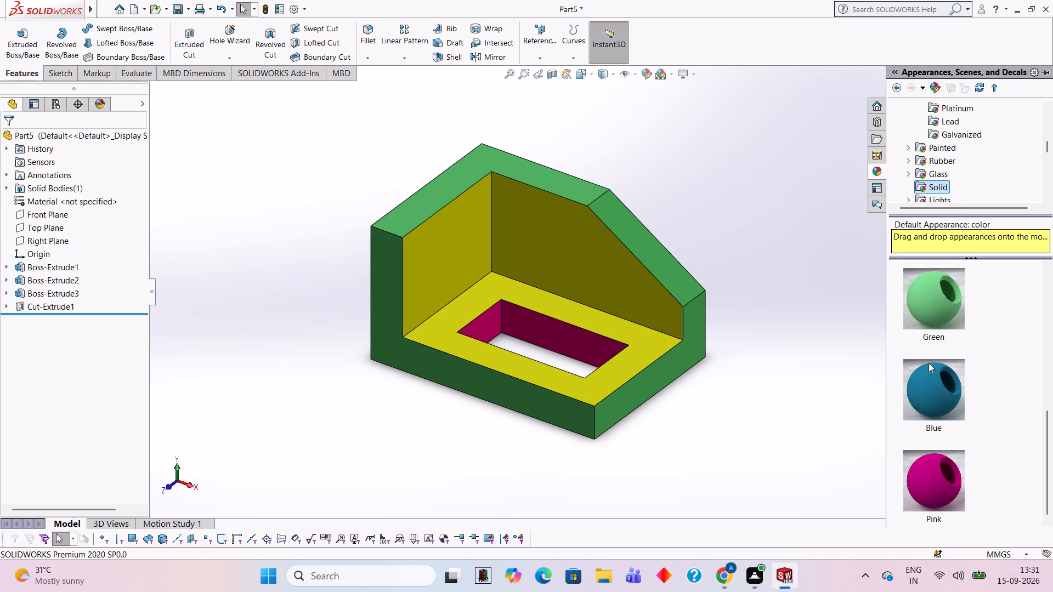
pyautogui.moveTo(936, 375); pyautogui.dragTo(642, 168)
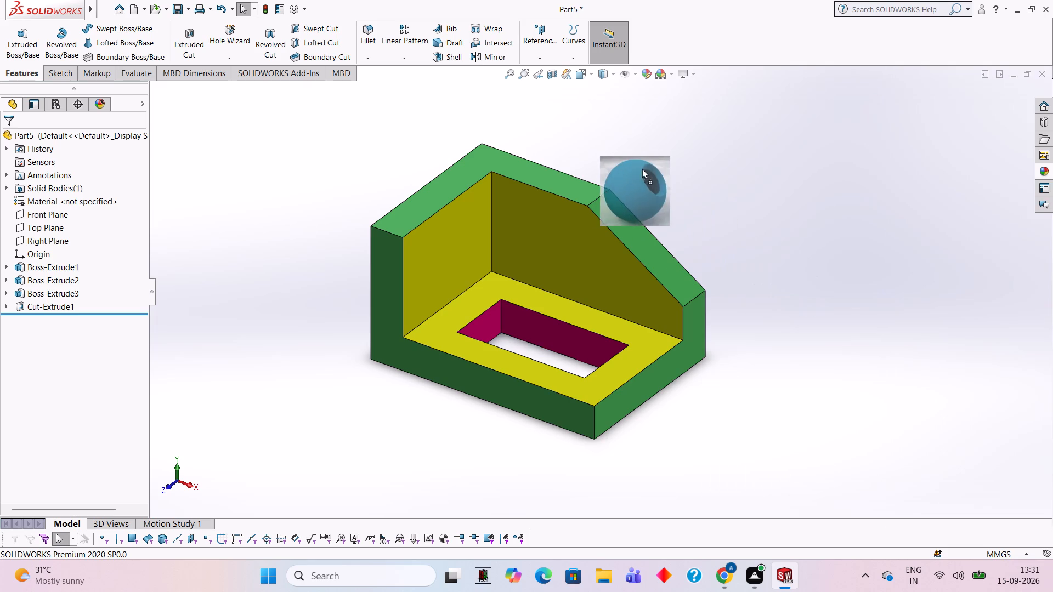
pyautogui.moveTo(642, 168); pyautogui.dragTo(645, 220)
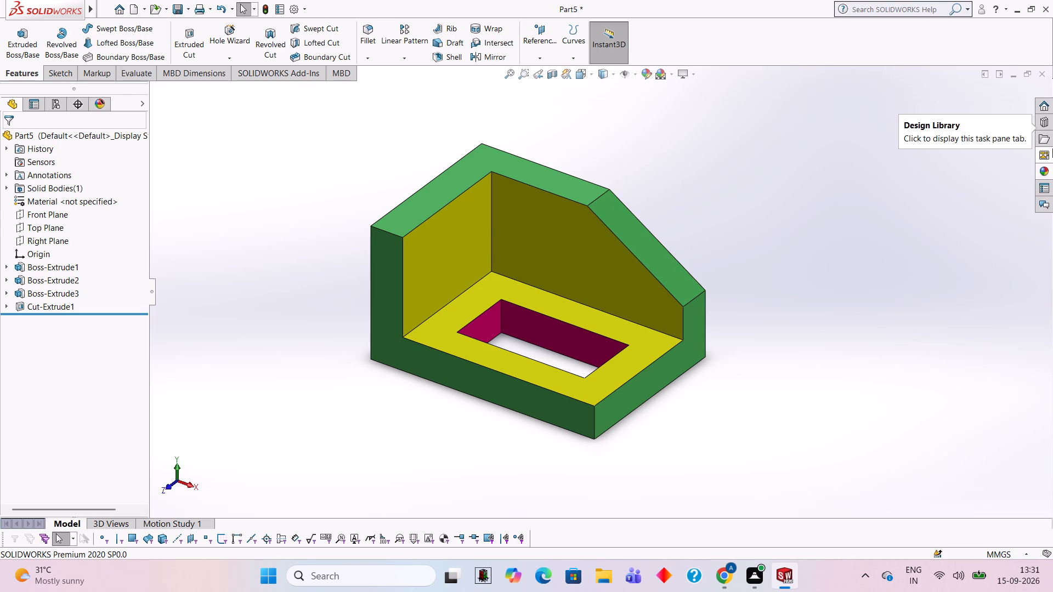
pyautogui.click(1045, 167)
pyautogui.moveTo(924, 393); pyautogui.dragTo(716, 306)
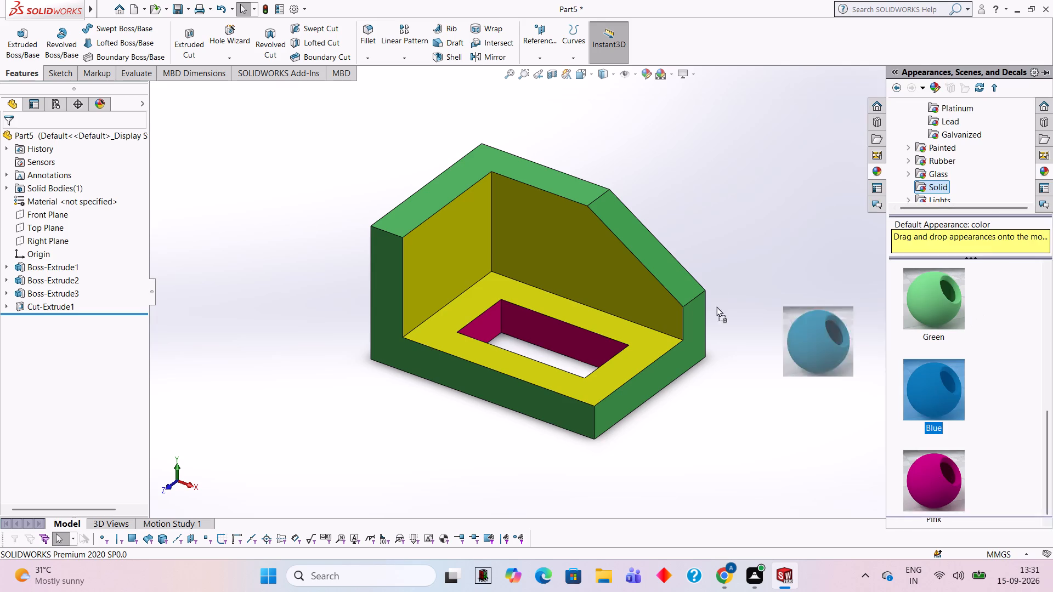
pyautogui.moveTo(716, 306); pyautogui.dragTo(655, 253)
pyautogui.click(655, 253)
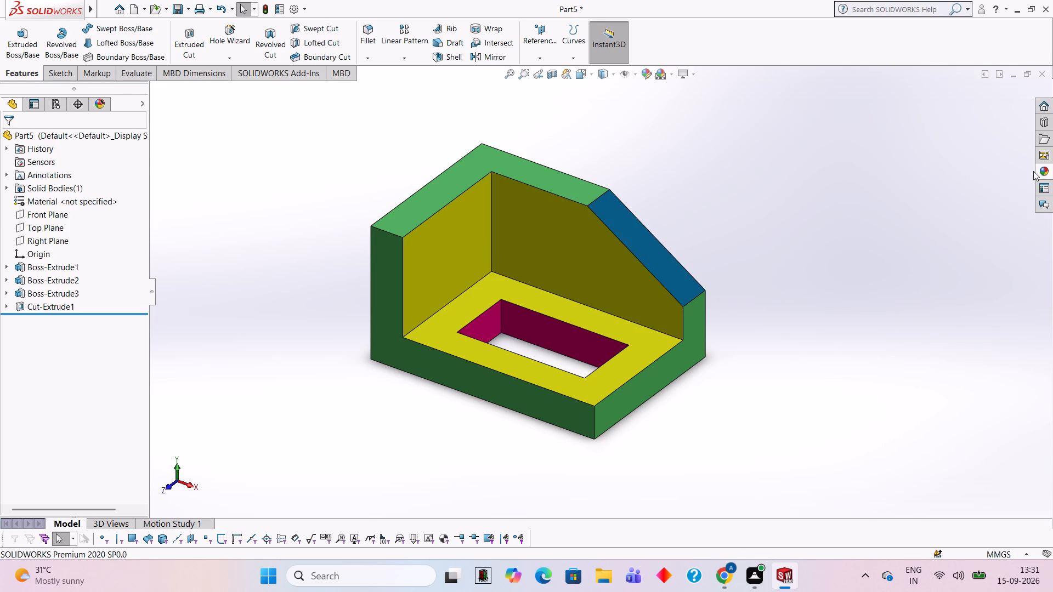
# Apply the solid Blue appearance to only the block's end face below the slope's lower end.
pyautogui.click(1048, 170)
pyautogui.moveTo(946, 392); pyautogui.dragTo(823, 345)
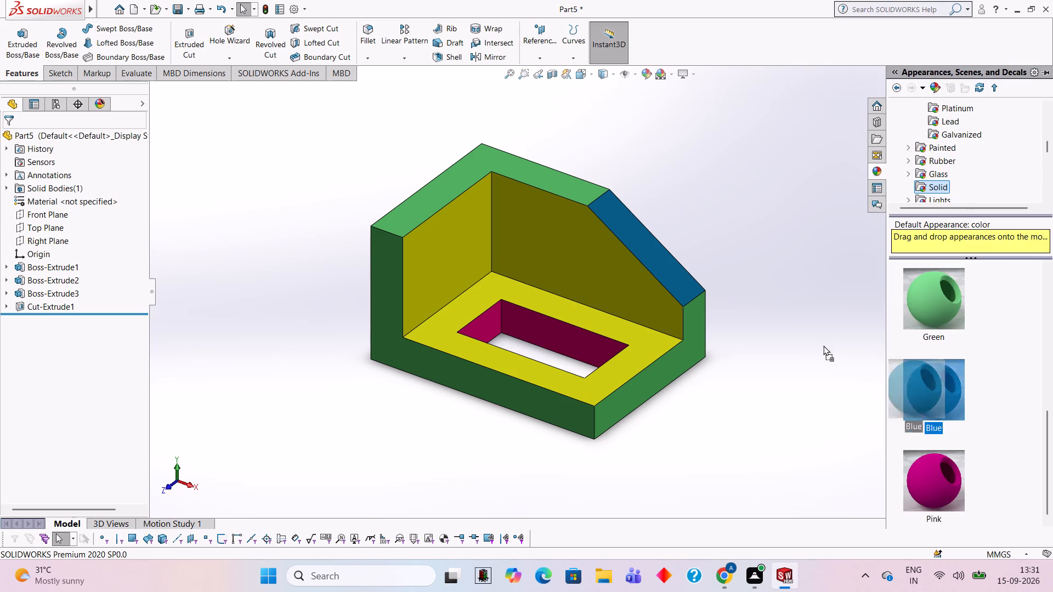
pyautogui.moveTo(823, 345); pyautogui.dragTo(700, 329)
pyautogui.click(700, 329)
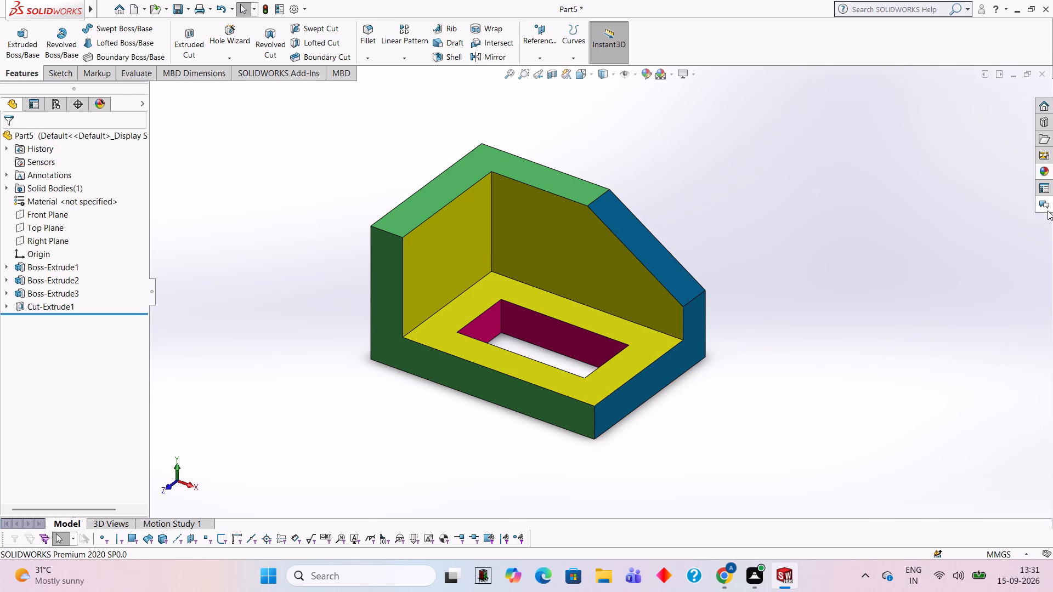
# Apply the solid Blue appearance to only the flat L-shaped top face of the upright walls.
pyautogui.click(1045, 169)
pyautogui.moveTo(930, 401); pyautogui.dragTo(616, 180)
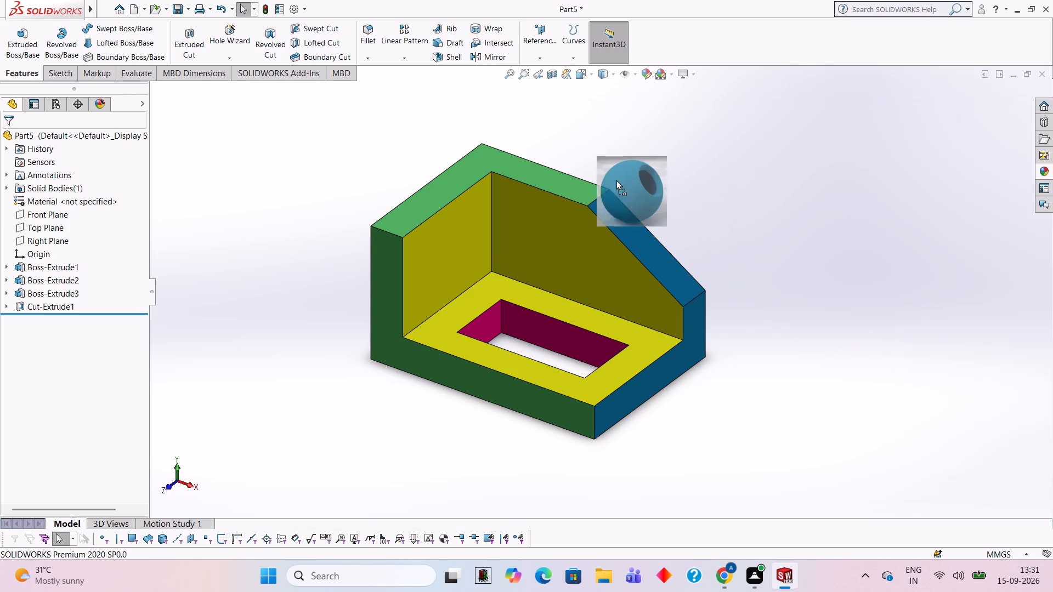
pyautogui.moveTo(616, 180); pyautogui.dragTo(566, 192)
pyautogui.click(566, 192)
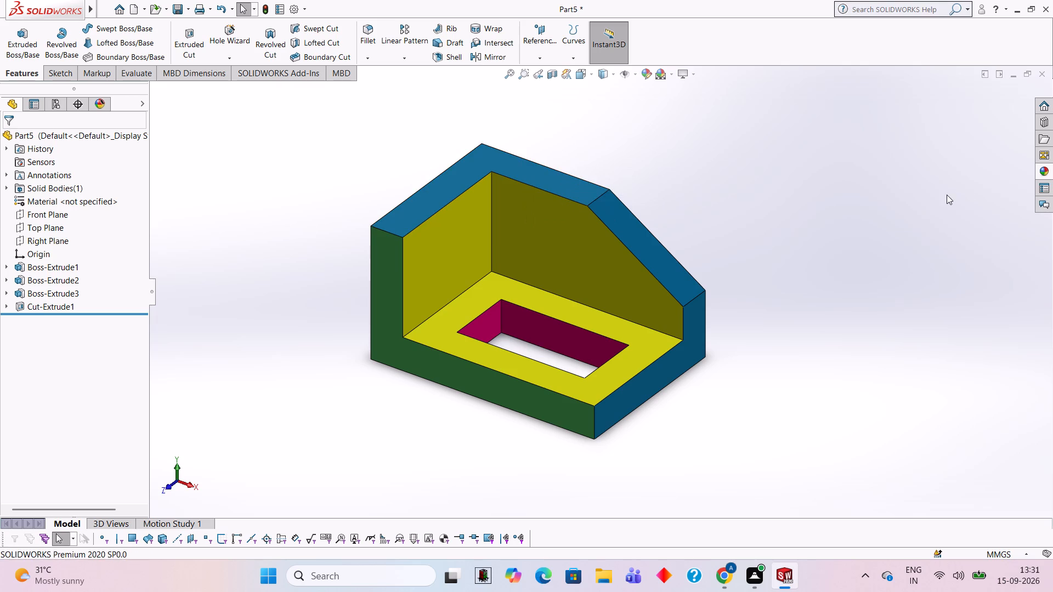
# Apply the solid Blue appearance to only the L-shaped front face of the block.
pyautogui.click(1049, 172)
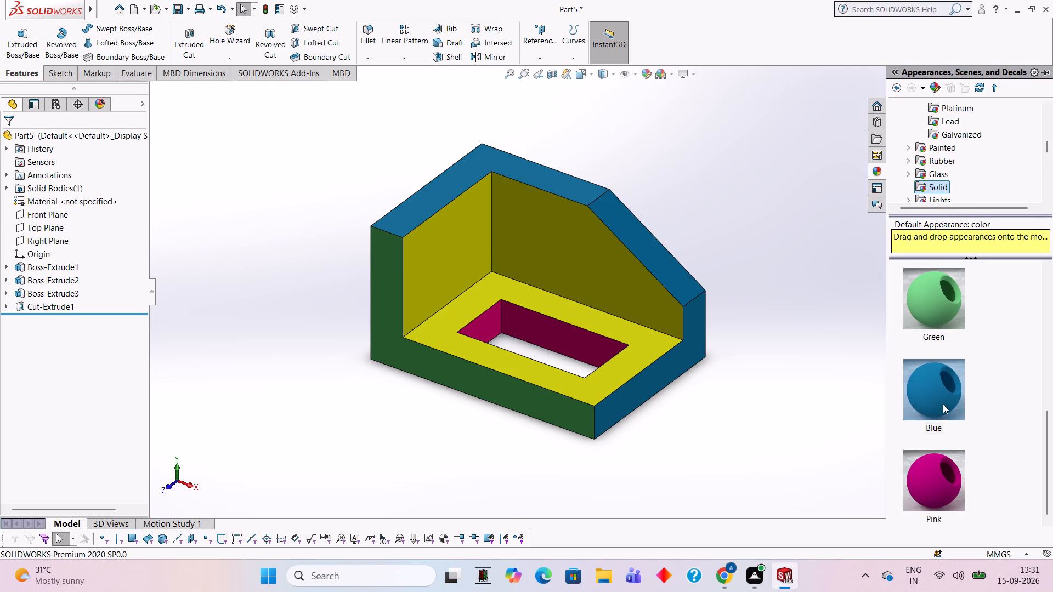
pyautogui.moveTo(933, 401); pyautogui.dragTo(561, 406)
pyautogui.click(561, 406)
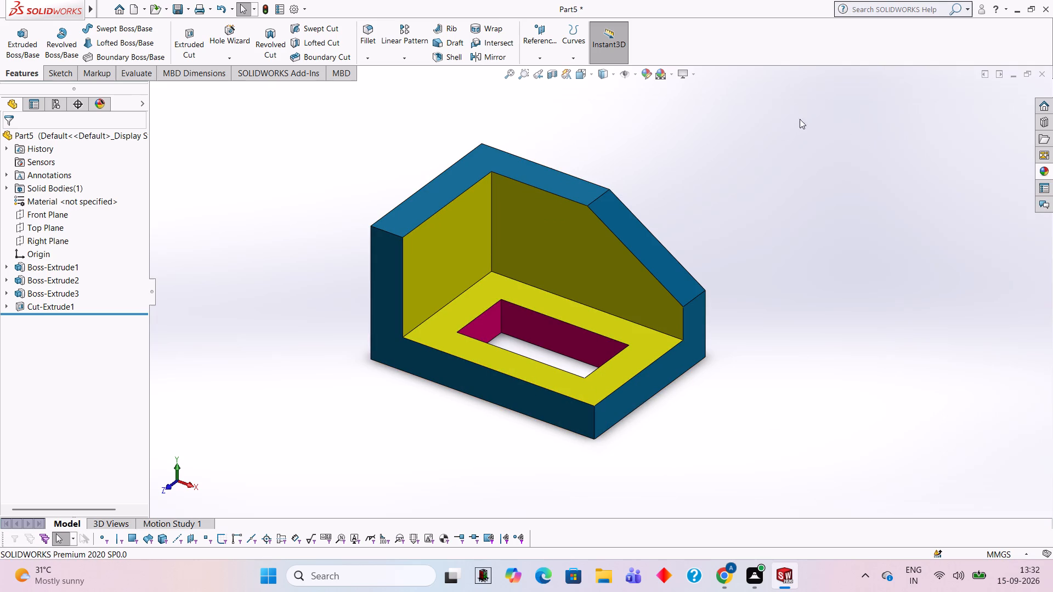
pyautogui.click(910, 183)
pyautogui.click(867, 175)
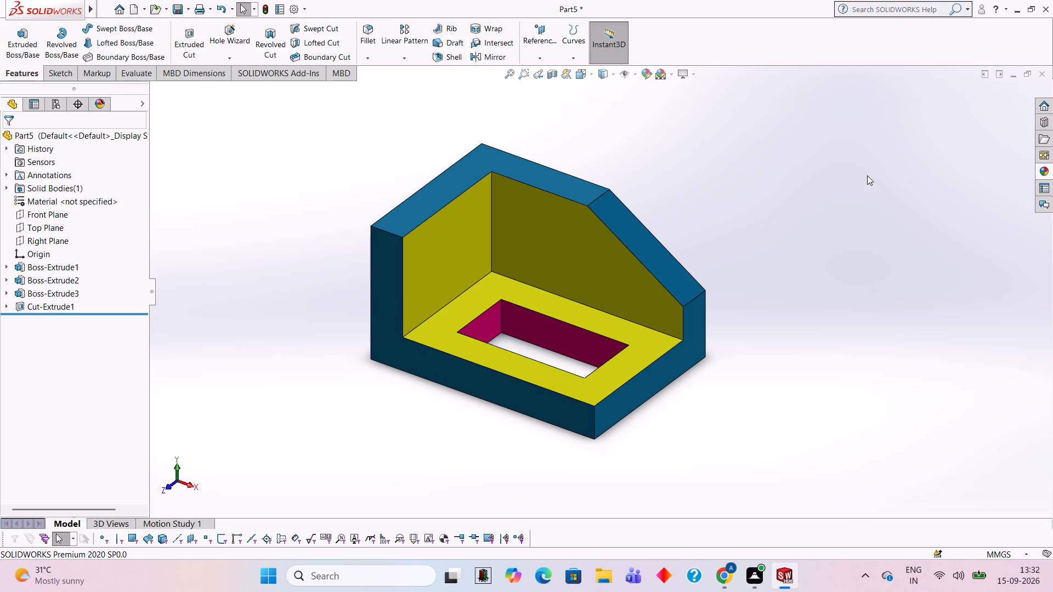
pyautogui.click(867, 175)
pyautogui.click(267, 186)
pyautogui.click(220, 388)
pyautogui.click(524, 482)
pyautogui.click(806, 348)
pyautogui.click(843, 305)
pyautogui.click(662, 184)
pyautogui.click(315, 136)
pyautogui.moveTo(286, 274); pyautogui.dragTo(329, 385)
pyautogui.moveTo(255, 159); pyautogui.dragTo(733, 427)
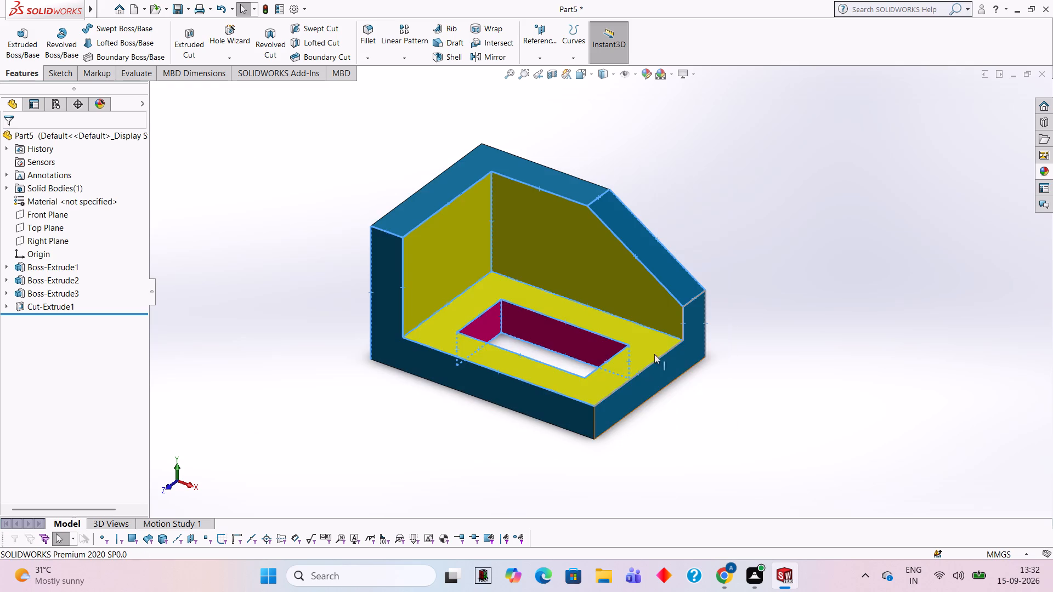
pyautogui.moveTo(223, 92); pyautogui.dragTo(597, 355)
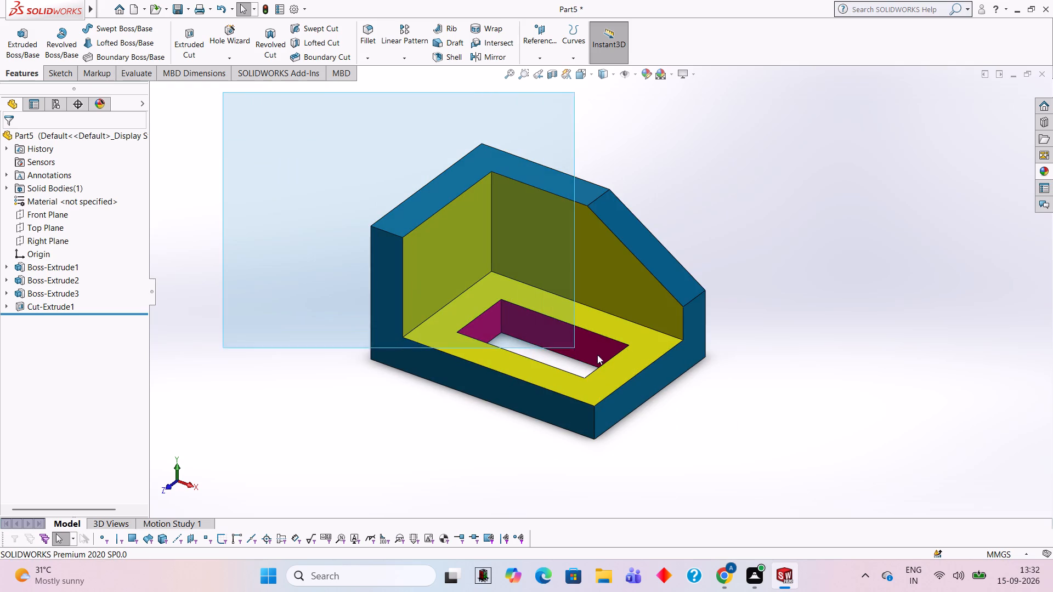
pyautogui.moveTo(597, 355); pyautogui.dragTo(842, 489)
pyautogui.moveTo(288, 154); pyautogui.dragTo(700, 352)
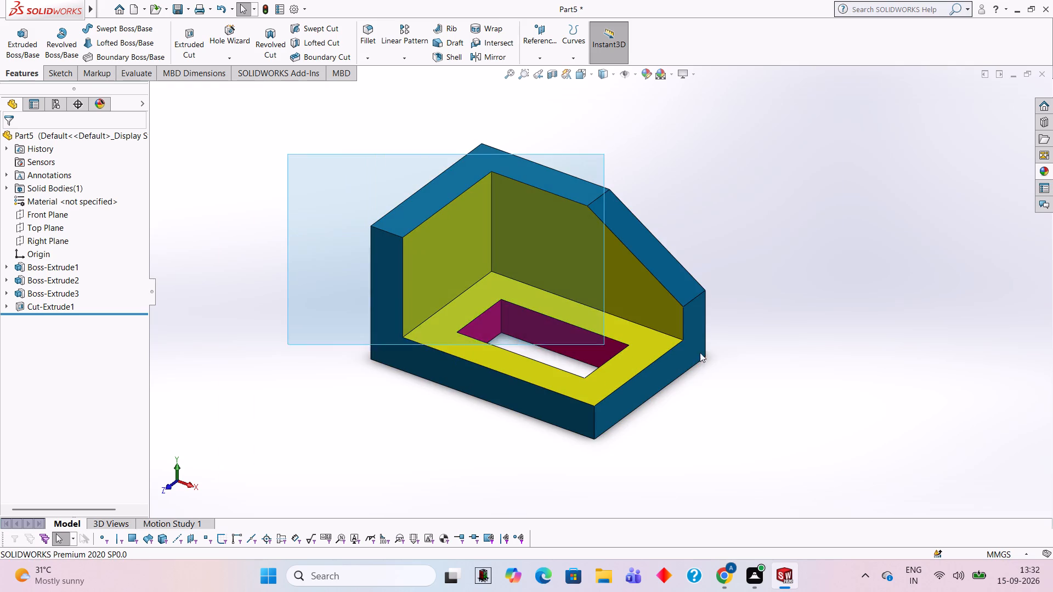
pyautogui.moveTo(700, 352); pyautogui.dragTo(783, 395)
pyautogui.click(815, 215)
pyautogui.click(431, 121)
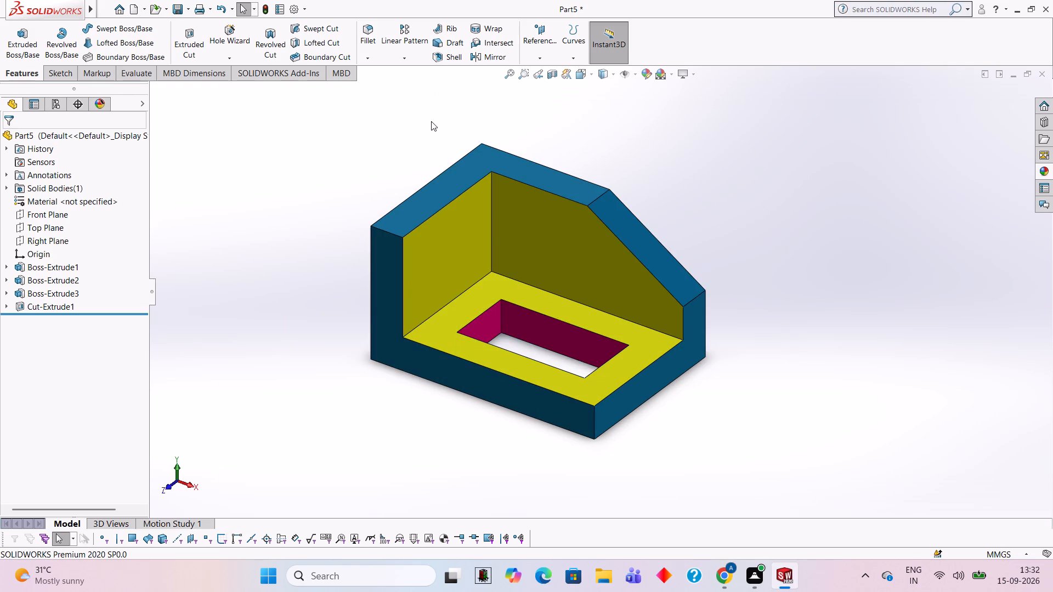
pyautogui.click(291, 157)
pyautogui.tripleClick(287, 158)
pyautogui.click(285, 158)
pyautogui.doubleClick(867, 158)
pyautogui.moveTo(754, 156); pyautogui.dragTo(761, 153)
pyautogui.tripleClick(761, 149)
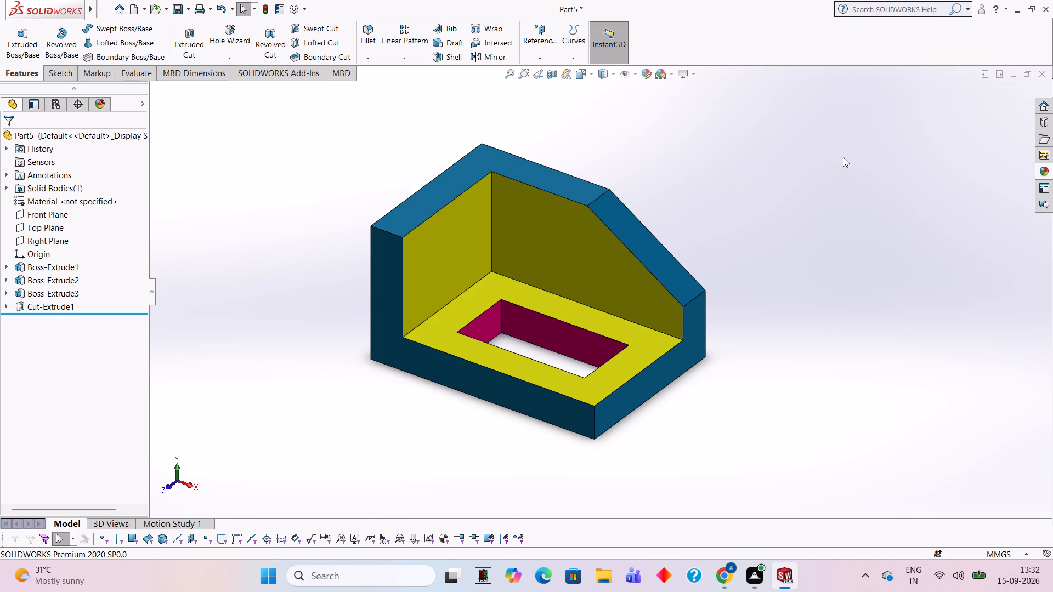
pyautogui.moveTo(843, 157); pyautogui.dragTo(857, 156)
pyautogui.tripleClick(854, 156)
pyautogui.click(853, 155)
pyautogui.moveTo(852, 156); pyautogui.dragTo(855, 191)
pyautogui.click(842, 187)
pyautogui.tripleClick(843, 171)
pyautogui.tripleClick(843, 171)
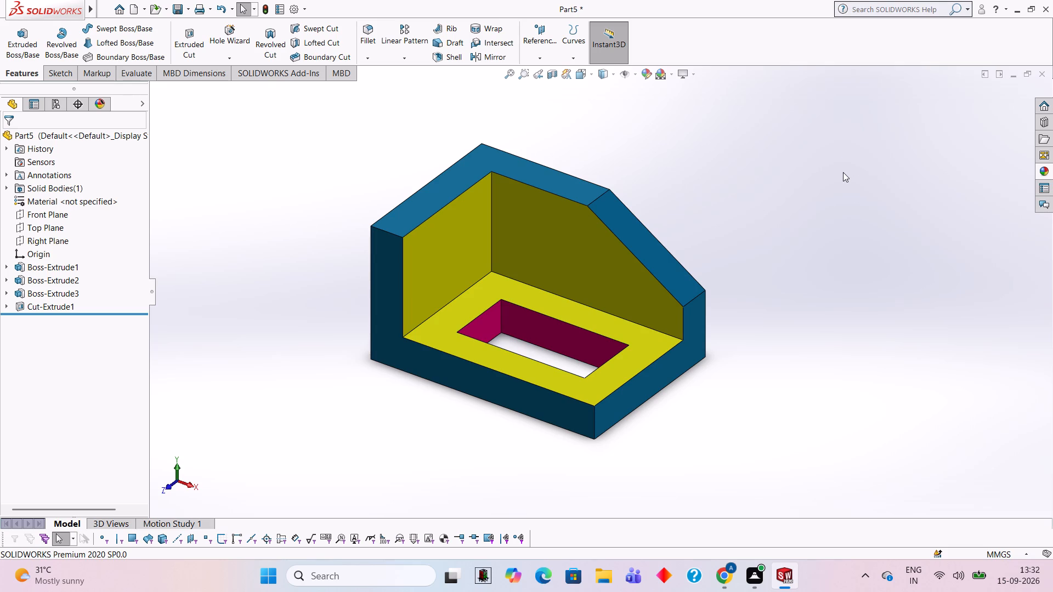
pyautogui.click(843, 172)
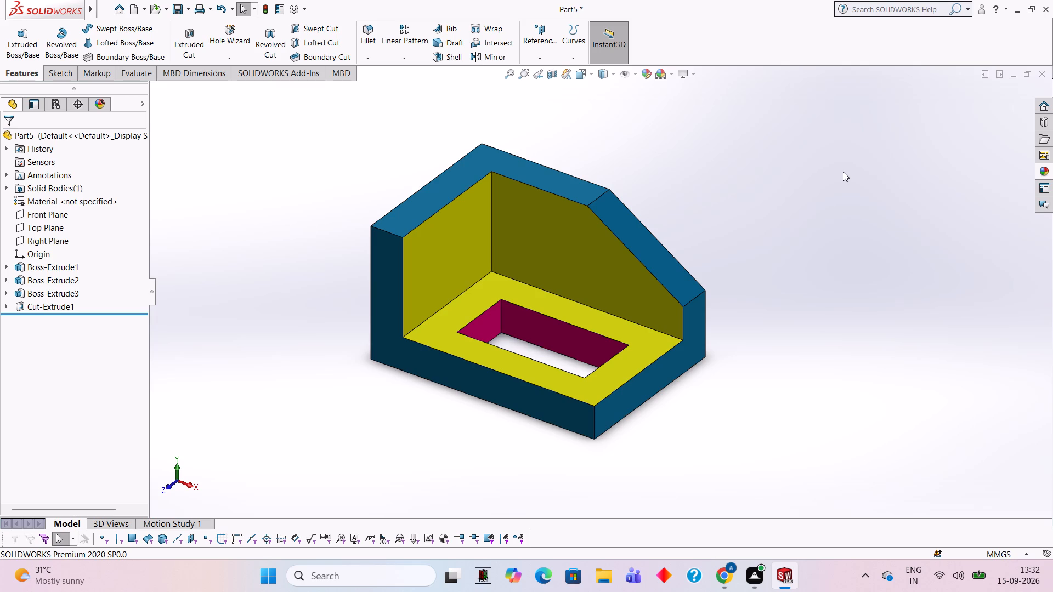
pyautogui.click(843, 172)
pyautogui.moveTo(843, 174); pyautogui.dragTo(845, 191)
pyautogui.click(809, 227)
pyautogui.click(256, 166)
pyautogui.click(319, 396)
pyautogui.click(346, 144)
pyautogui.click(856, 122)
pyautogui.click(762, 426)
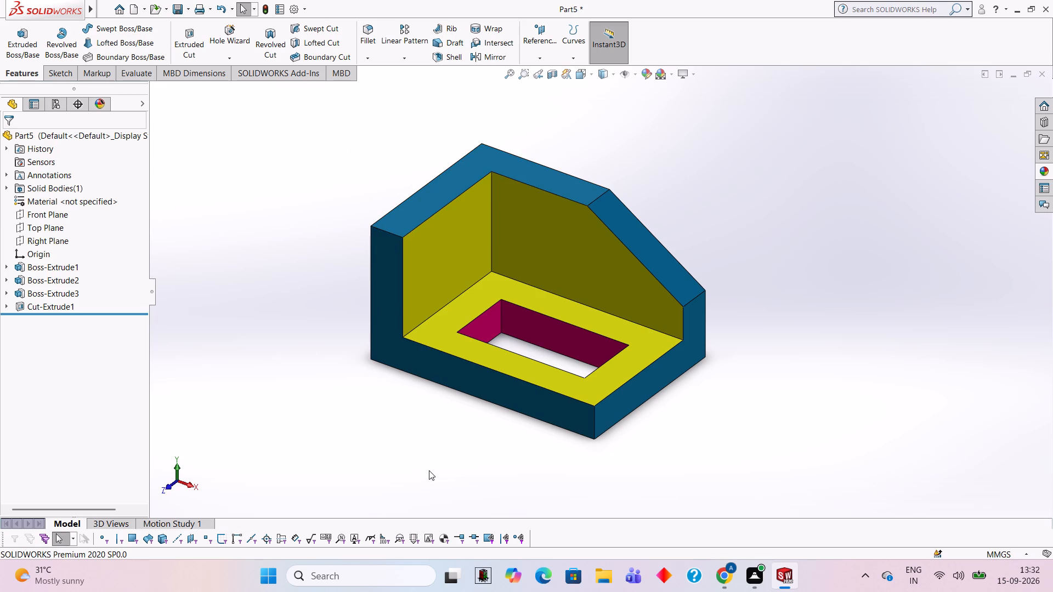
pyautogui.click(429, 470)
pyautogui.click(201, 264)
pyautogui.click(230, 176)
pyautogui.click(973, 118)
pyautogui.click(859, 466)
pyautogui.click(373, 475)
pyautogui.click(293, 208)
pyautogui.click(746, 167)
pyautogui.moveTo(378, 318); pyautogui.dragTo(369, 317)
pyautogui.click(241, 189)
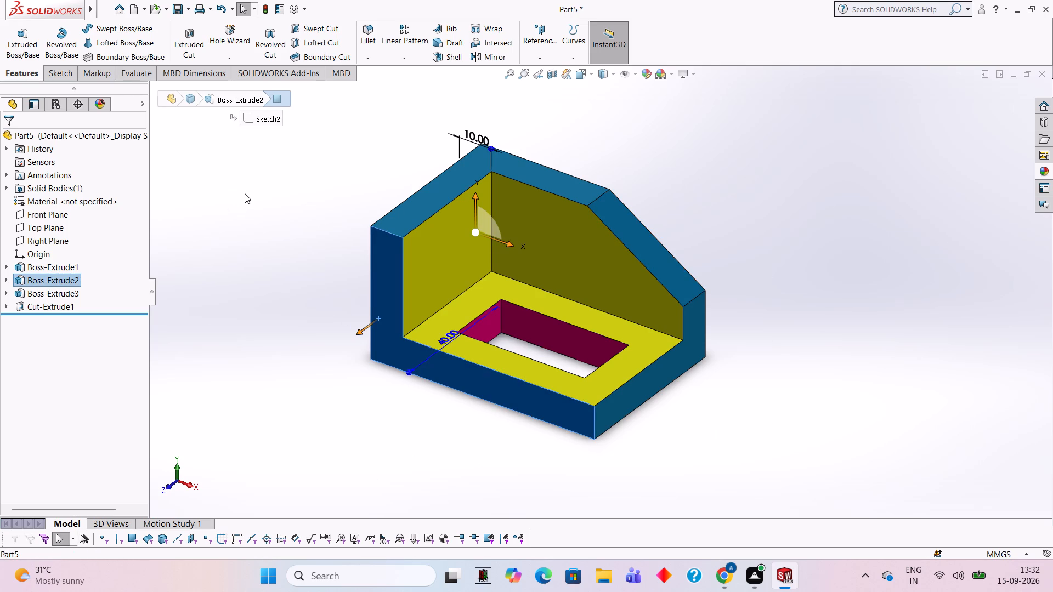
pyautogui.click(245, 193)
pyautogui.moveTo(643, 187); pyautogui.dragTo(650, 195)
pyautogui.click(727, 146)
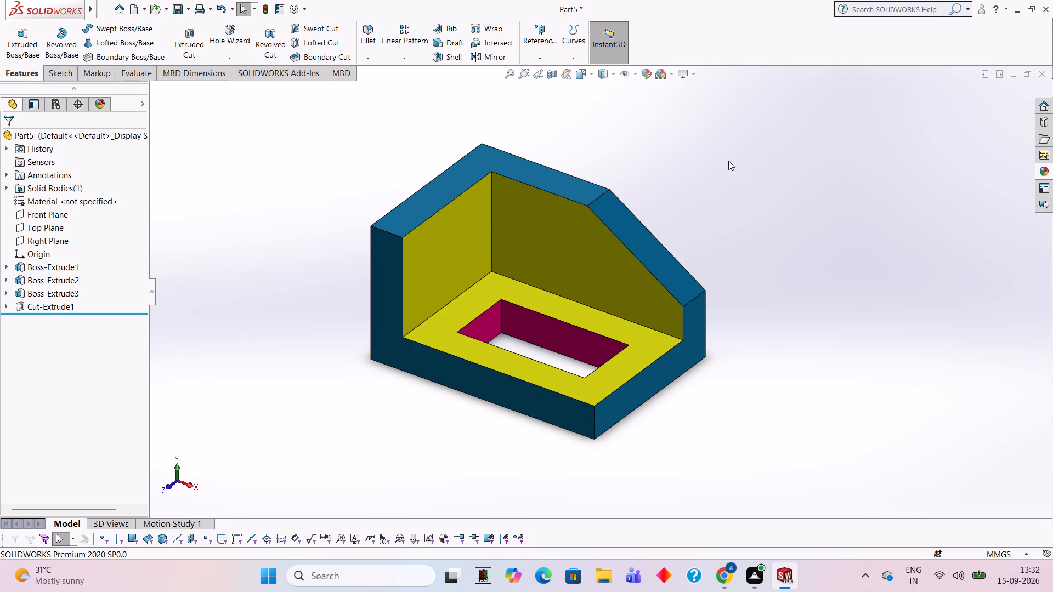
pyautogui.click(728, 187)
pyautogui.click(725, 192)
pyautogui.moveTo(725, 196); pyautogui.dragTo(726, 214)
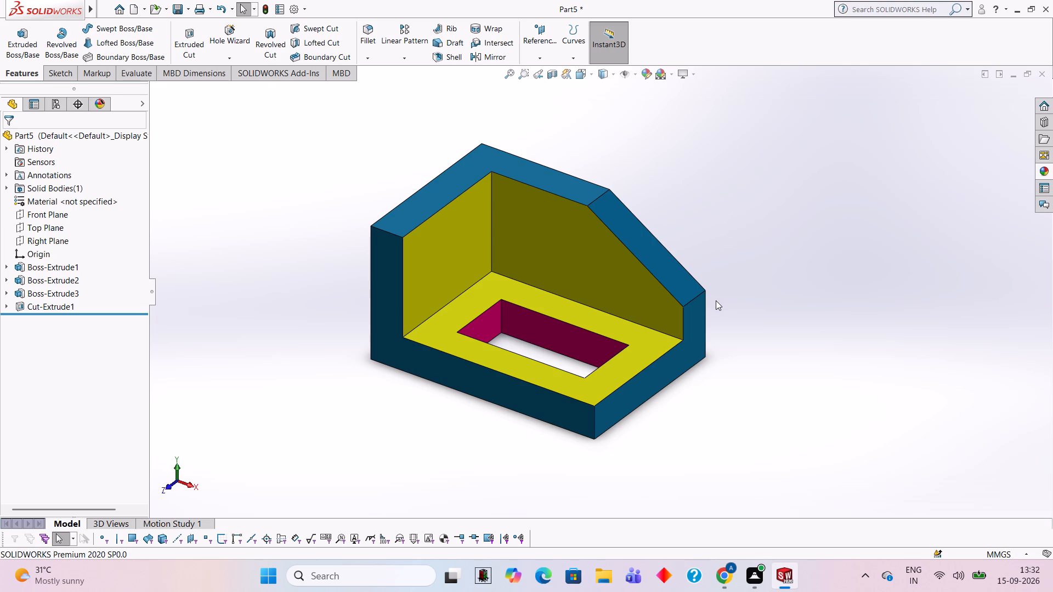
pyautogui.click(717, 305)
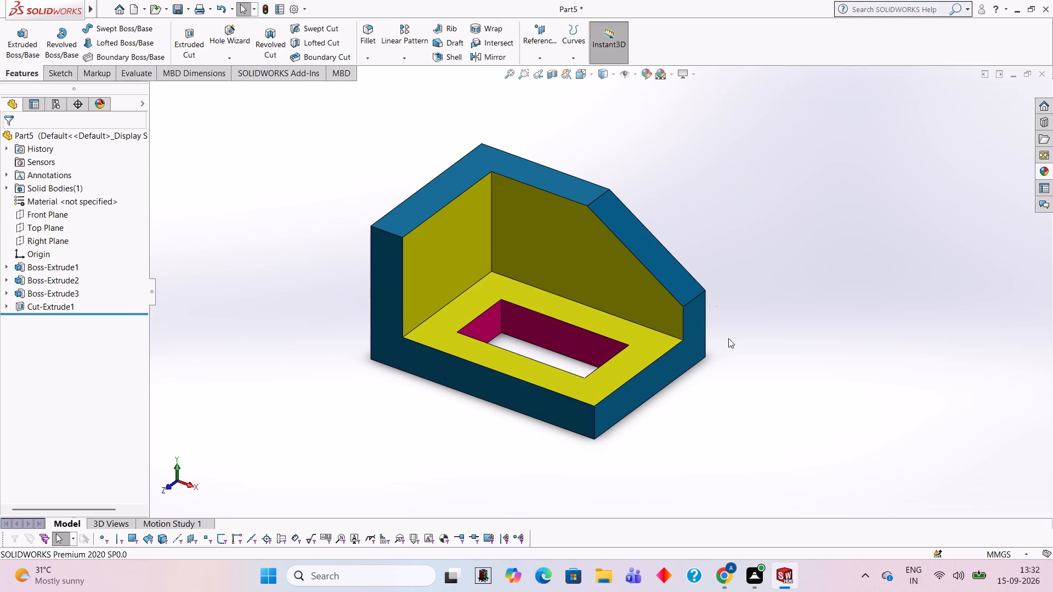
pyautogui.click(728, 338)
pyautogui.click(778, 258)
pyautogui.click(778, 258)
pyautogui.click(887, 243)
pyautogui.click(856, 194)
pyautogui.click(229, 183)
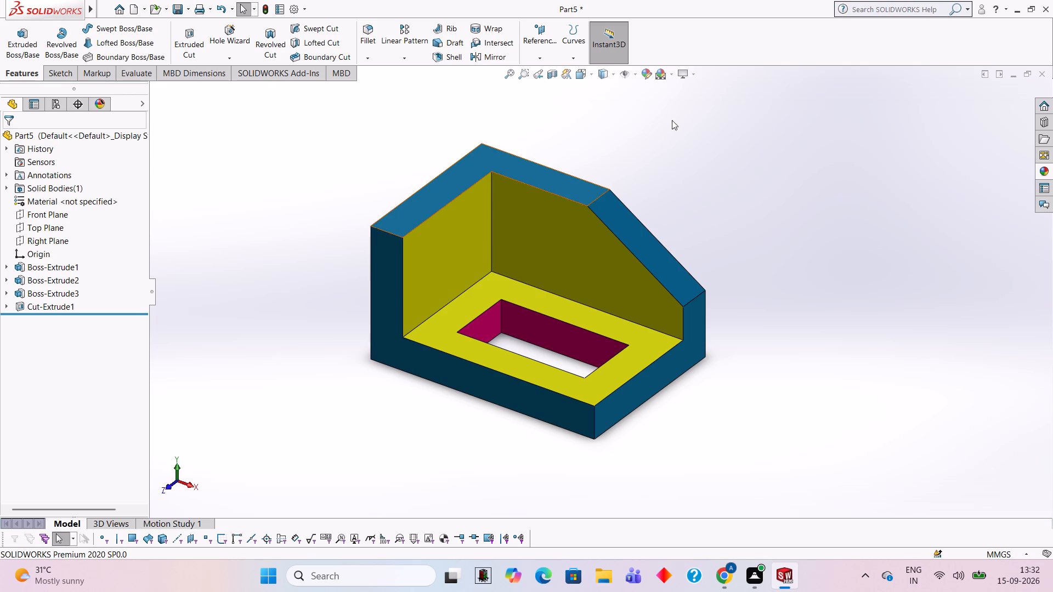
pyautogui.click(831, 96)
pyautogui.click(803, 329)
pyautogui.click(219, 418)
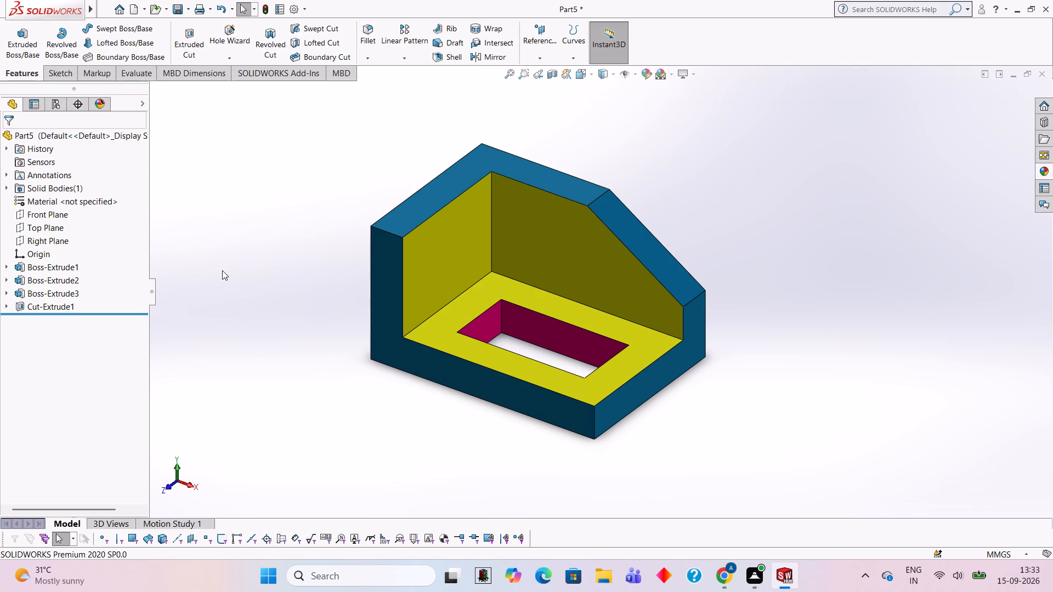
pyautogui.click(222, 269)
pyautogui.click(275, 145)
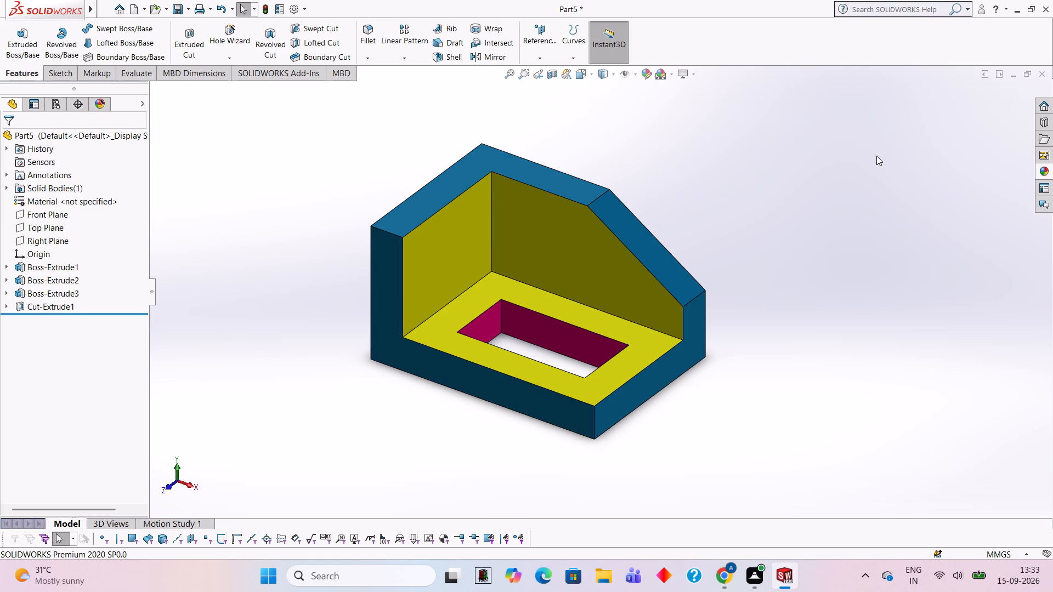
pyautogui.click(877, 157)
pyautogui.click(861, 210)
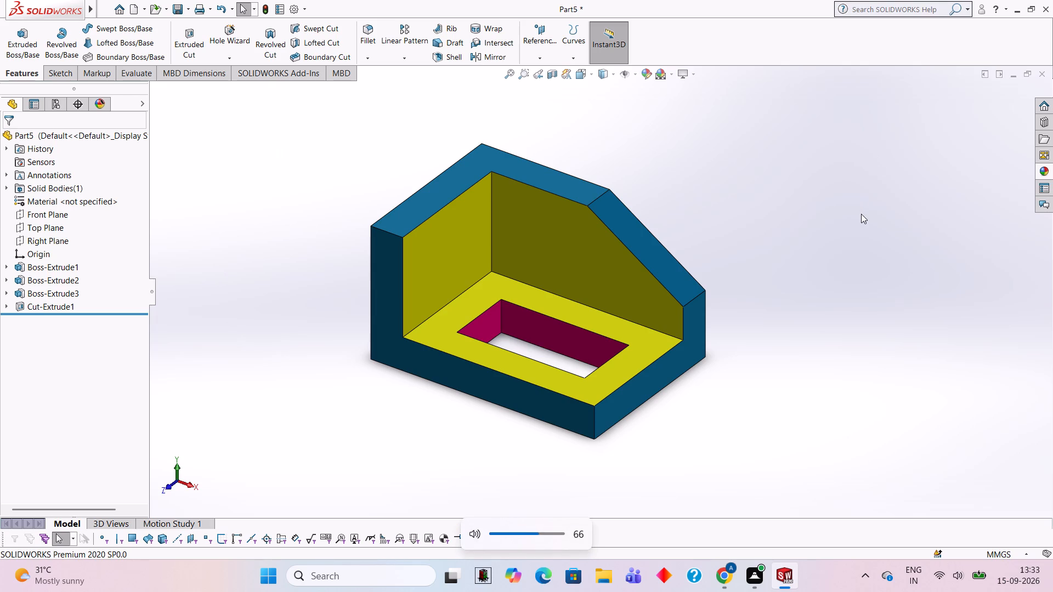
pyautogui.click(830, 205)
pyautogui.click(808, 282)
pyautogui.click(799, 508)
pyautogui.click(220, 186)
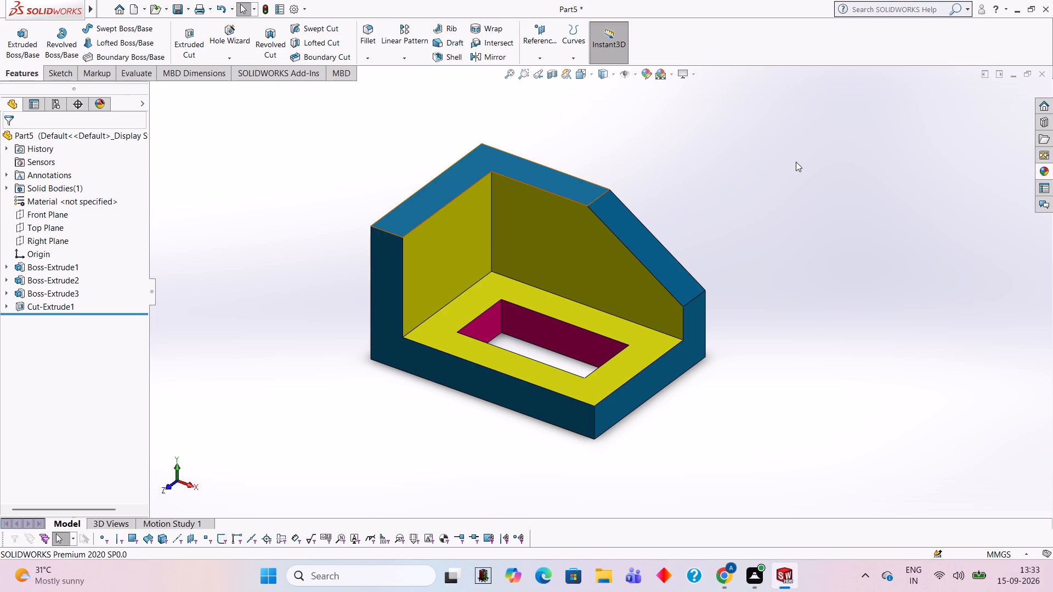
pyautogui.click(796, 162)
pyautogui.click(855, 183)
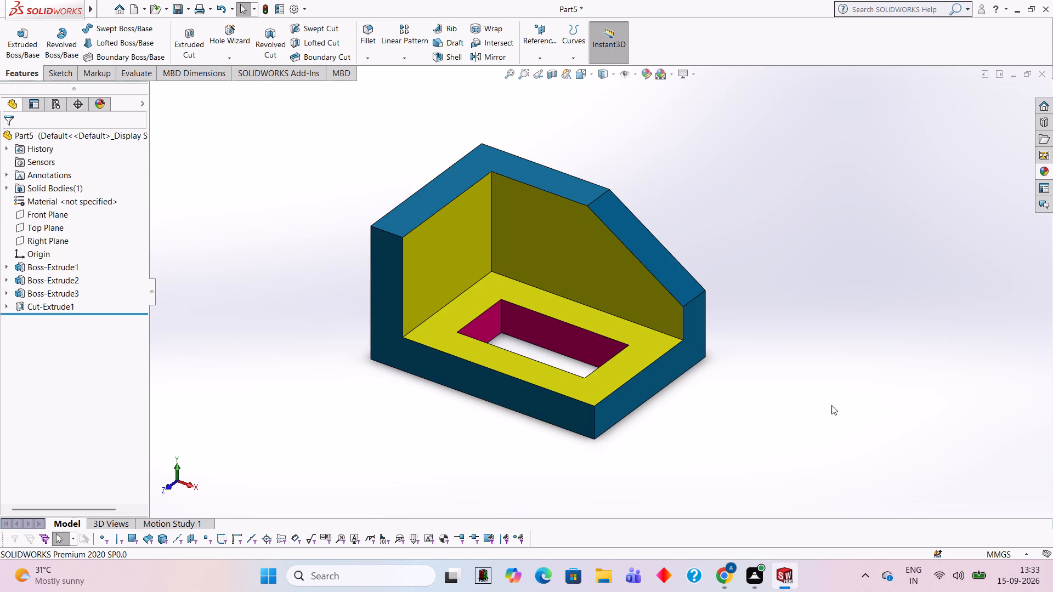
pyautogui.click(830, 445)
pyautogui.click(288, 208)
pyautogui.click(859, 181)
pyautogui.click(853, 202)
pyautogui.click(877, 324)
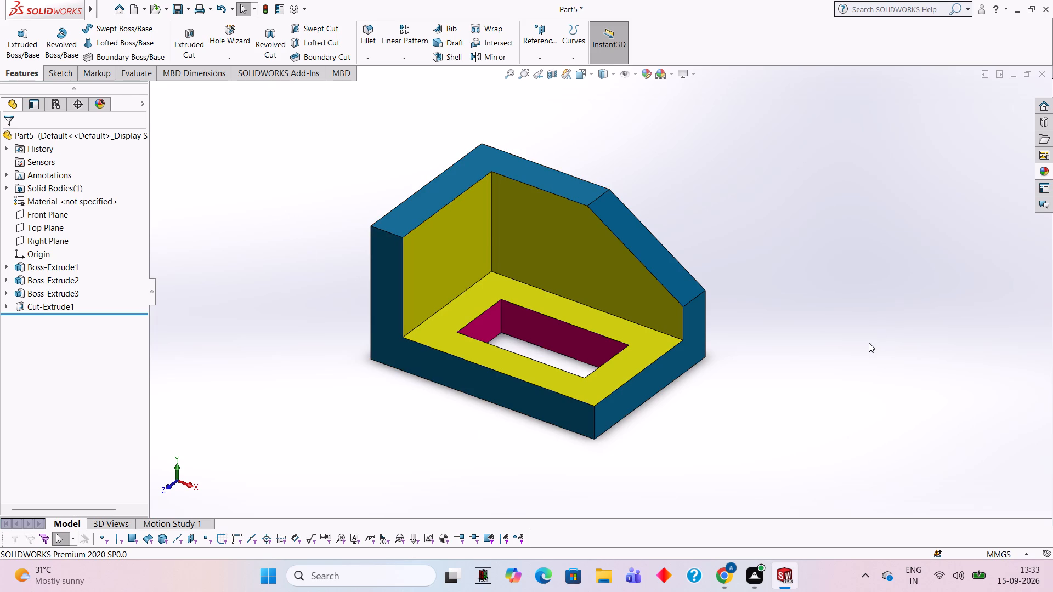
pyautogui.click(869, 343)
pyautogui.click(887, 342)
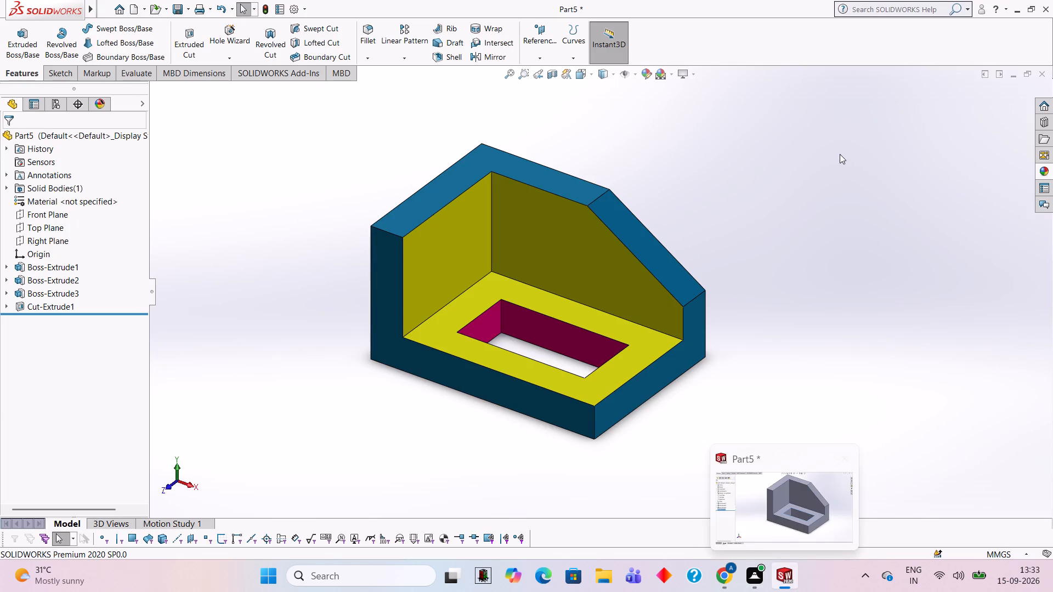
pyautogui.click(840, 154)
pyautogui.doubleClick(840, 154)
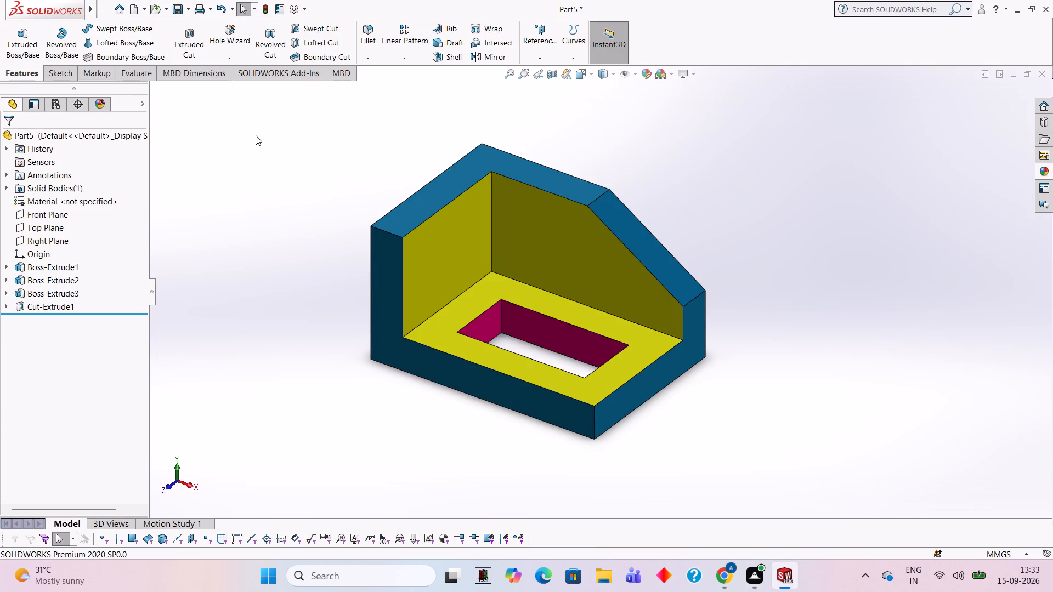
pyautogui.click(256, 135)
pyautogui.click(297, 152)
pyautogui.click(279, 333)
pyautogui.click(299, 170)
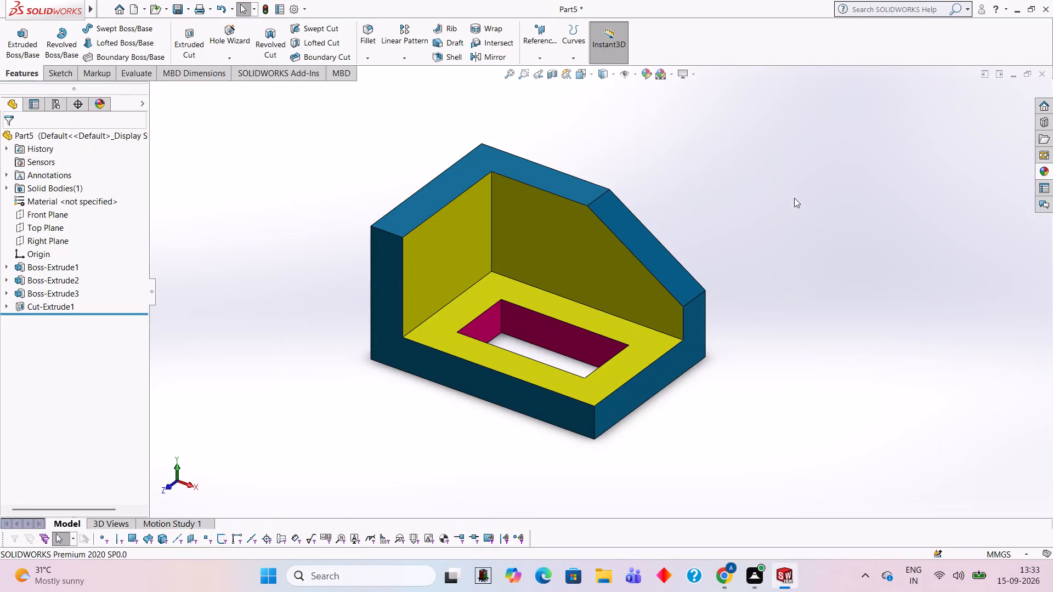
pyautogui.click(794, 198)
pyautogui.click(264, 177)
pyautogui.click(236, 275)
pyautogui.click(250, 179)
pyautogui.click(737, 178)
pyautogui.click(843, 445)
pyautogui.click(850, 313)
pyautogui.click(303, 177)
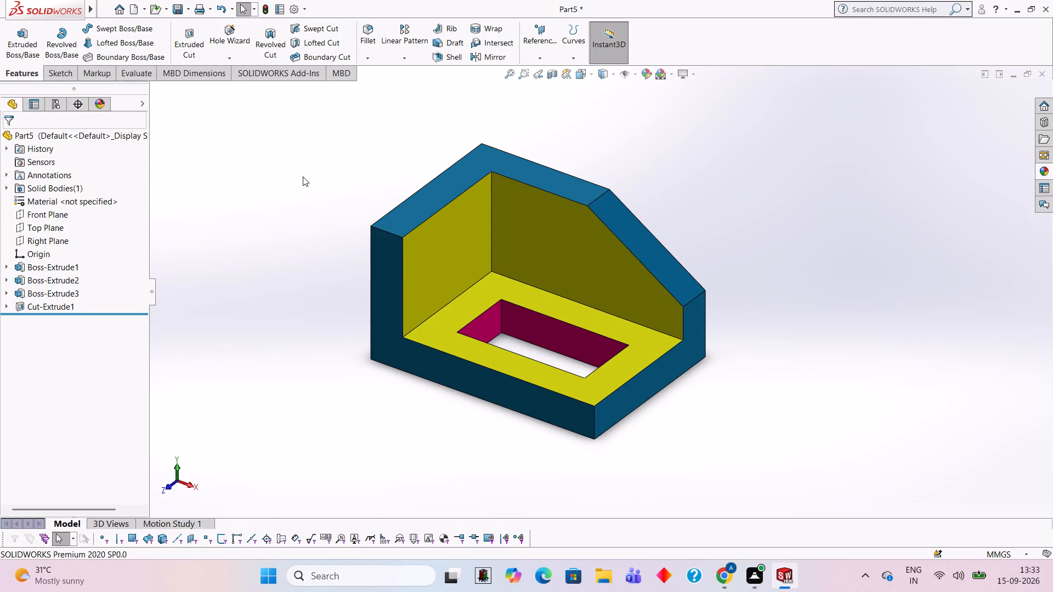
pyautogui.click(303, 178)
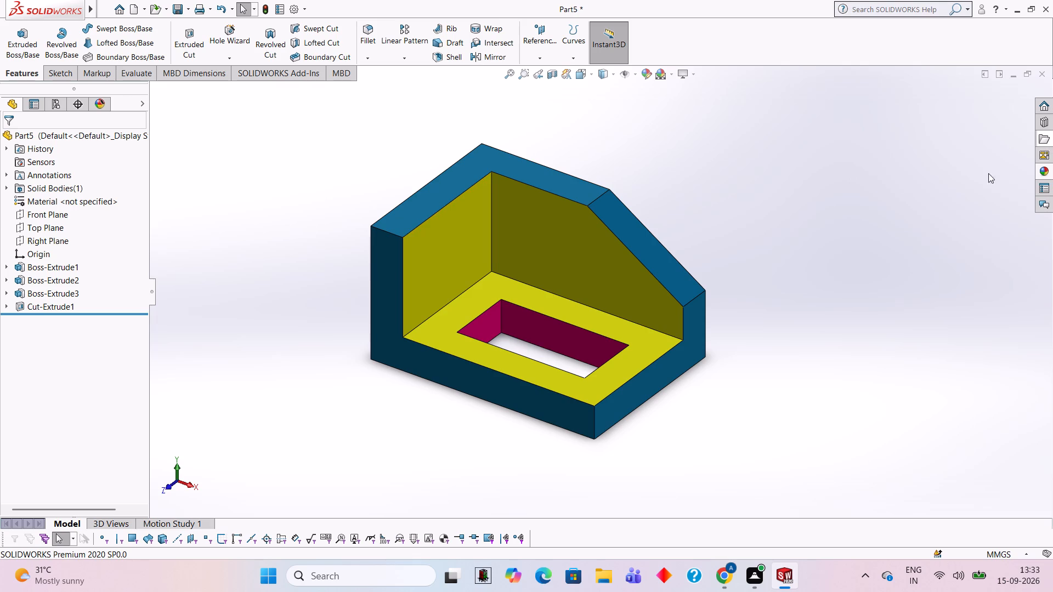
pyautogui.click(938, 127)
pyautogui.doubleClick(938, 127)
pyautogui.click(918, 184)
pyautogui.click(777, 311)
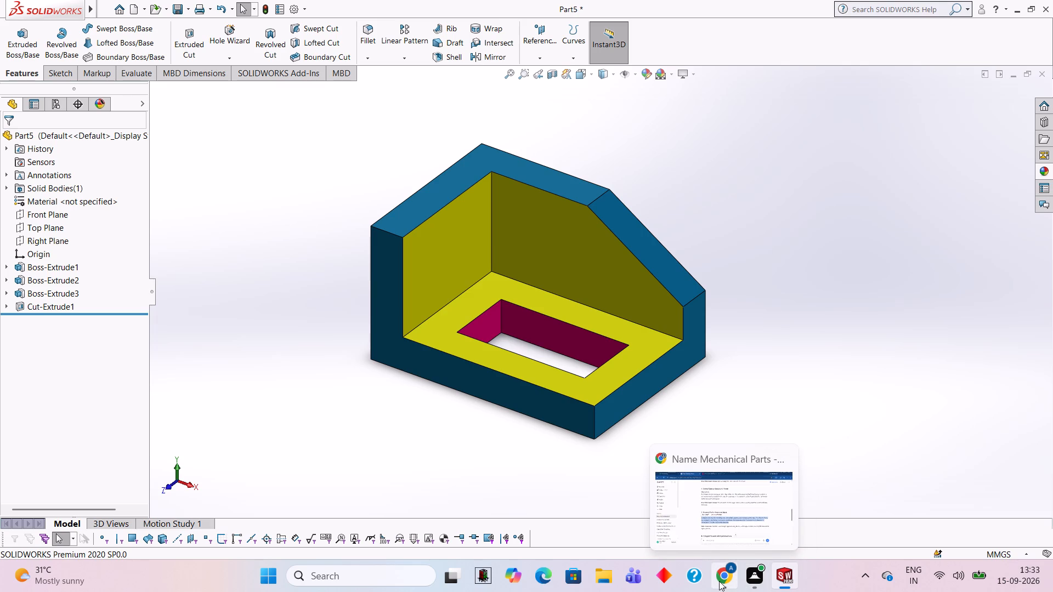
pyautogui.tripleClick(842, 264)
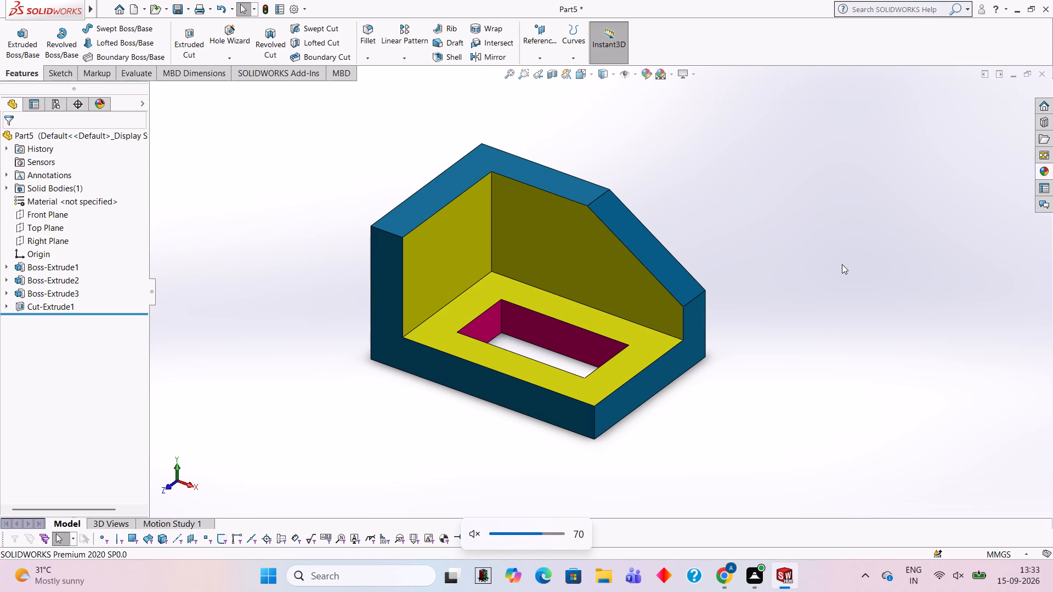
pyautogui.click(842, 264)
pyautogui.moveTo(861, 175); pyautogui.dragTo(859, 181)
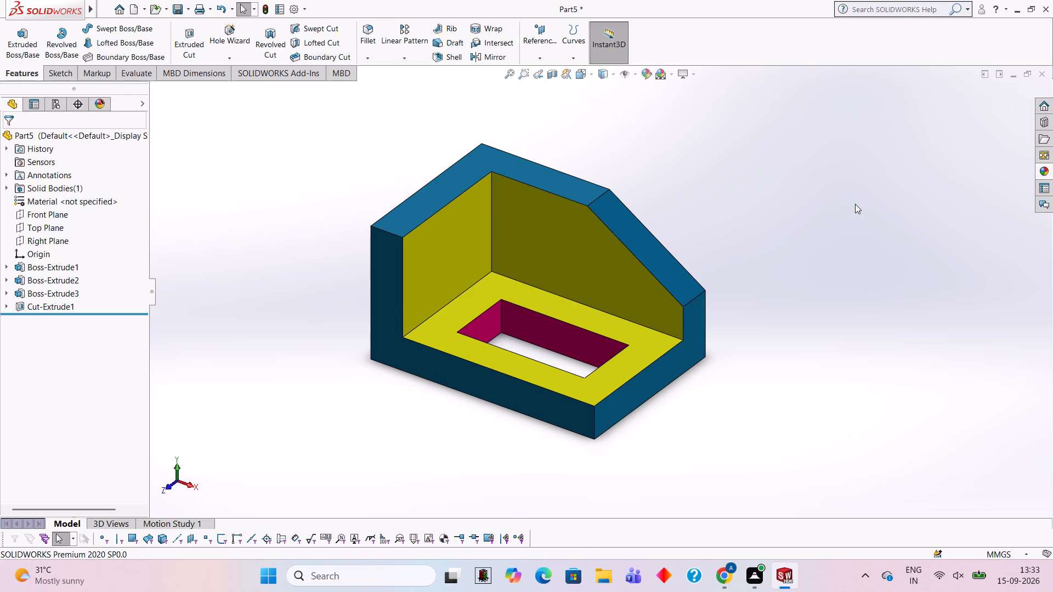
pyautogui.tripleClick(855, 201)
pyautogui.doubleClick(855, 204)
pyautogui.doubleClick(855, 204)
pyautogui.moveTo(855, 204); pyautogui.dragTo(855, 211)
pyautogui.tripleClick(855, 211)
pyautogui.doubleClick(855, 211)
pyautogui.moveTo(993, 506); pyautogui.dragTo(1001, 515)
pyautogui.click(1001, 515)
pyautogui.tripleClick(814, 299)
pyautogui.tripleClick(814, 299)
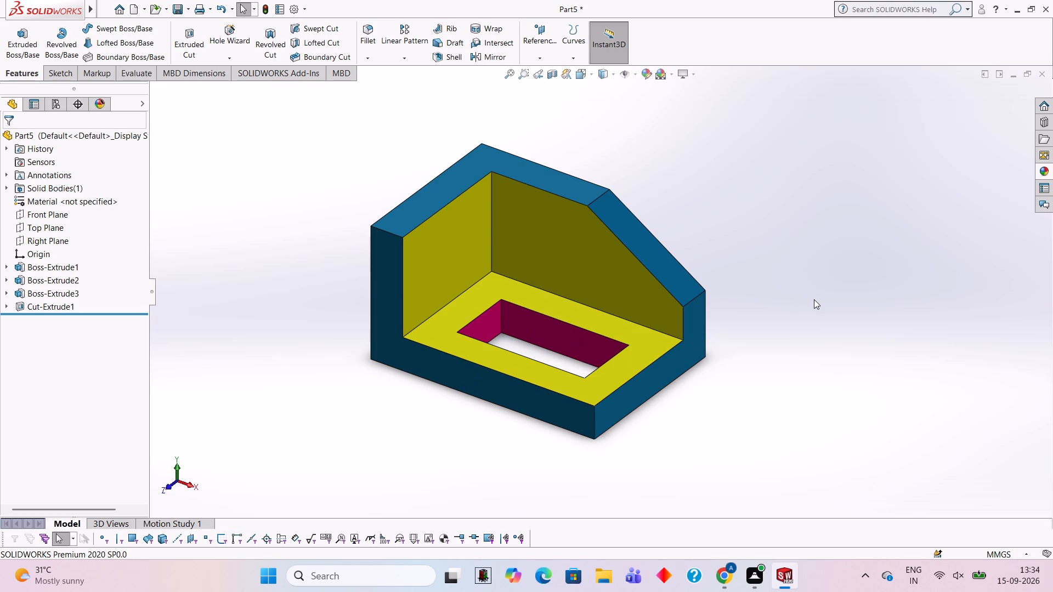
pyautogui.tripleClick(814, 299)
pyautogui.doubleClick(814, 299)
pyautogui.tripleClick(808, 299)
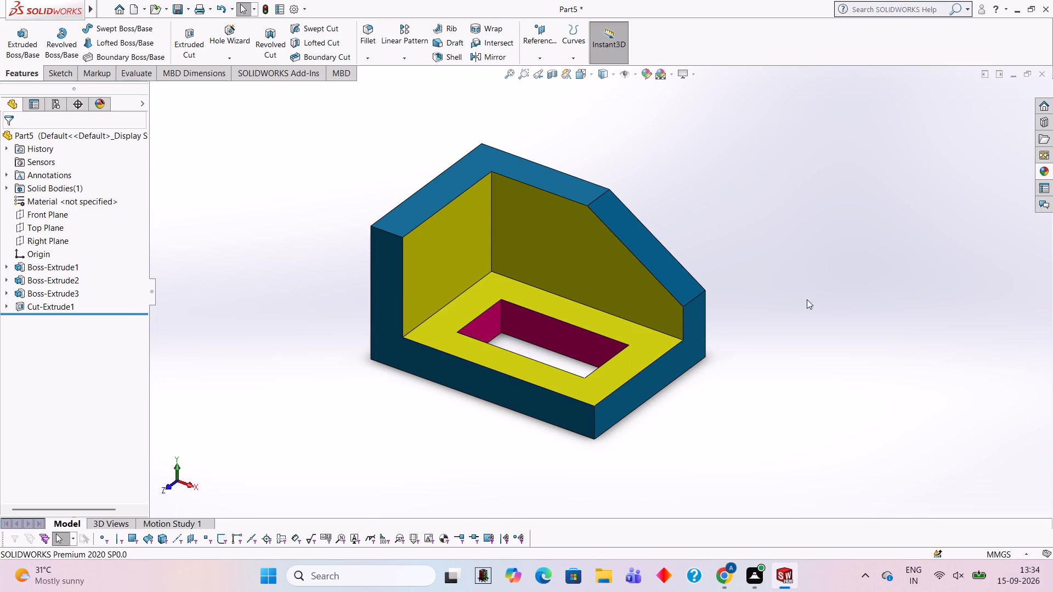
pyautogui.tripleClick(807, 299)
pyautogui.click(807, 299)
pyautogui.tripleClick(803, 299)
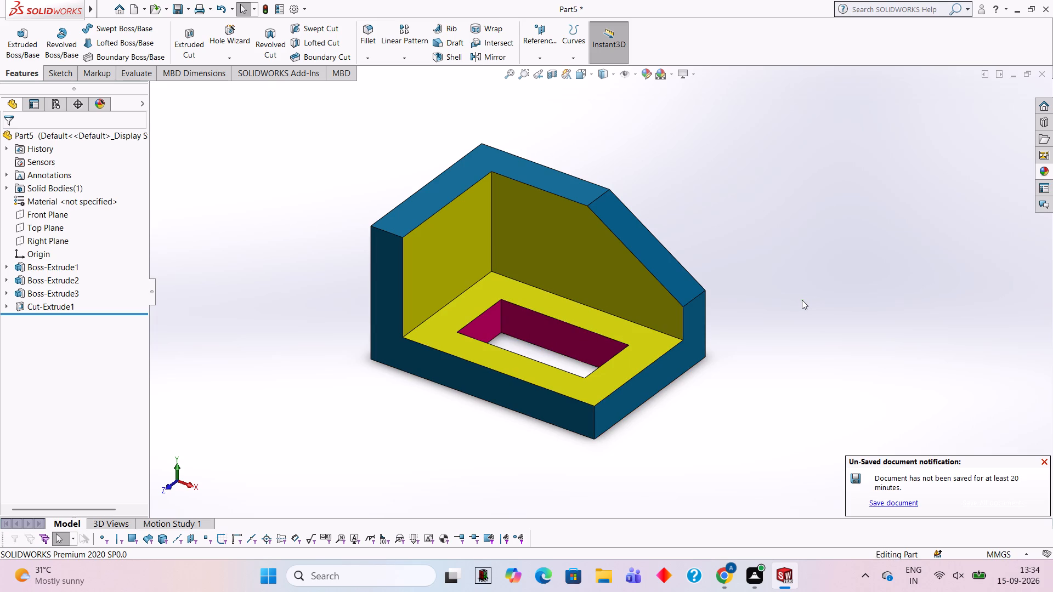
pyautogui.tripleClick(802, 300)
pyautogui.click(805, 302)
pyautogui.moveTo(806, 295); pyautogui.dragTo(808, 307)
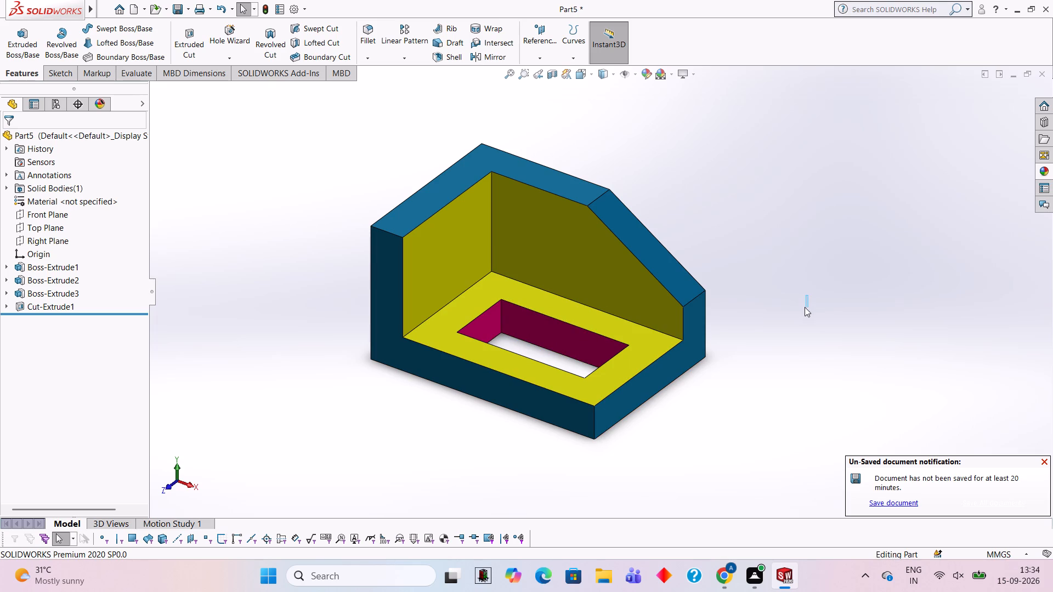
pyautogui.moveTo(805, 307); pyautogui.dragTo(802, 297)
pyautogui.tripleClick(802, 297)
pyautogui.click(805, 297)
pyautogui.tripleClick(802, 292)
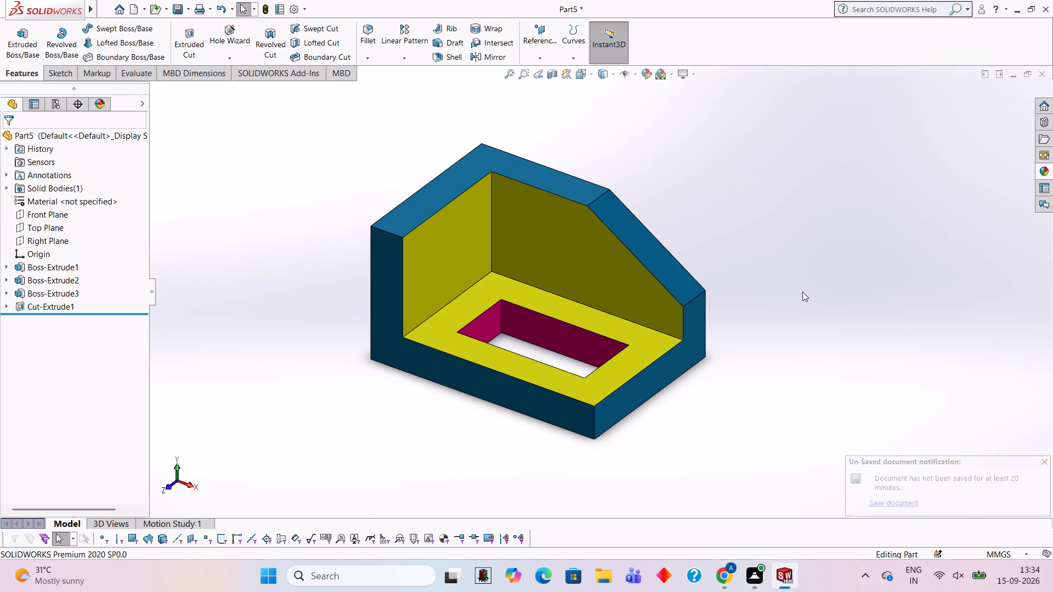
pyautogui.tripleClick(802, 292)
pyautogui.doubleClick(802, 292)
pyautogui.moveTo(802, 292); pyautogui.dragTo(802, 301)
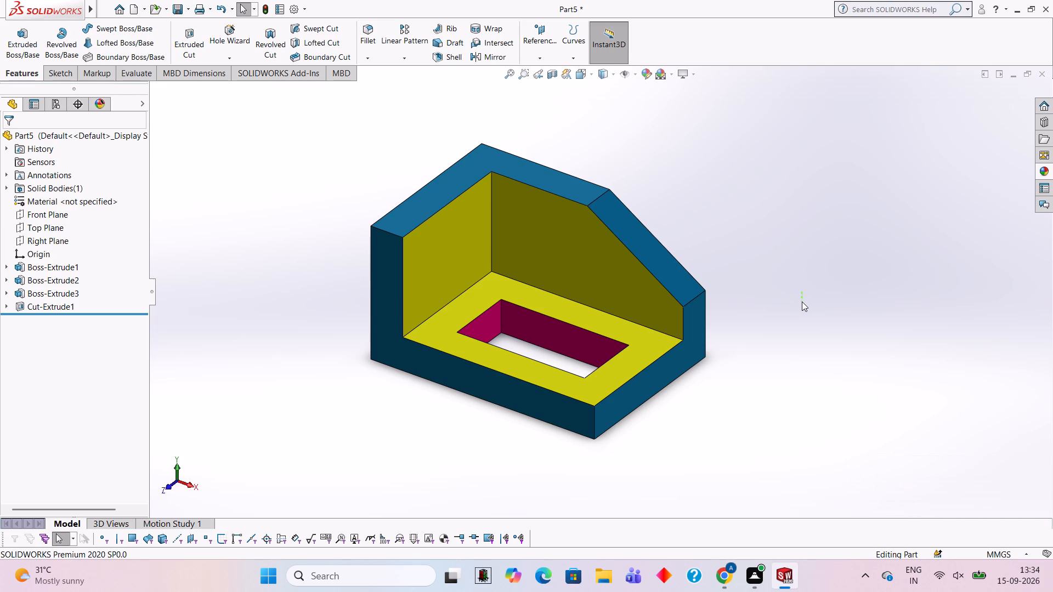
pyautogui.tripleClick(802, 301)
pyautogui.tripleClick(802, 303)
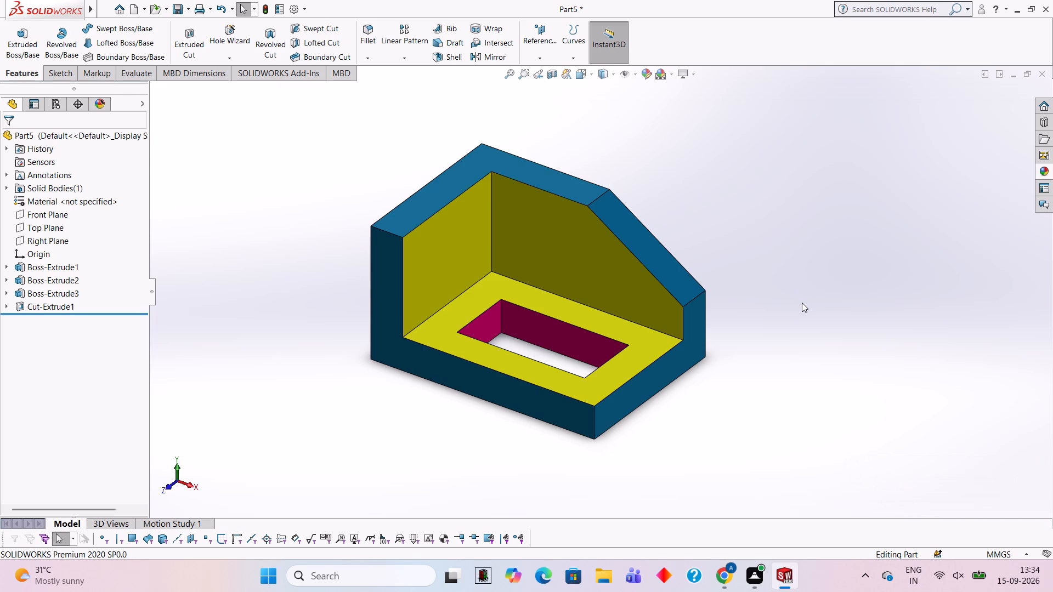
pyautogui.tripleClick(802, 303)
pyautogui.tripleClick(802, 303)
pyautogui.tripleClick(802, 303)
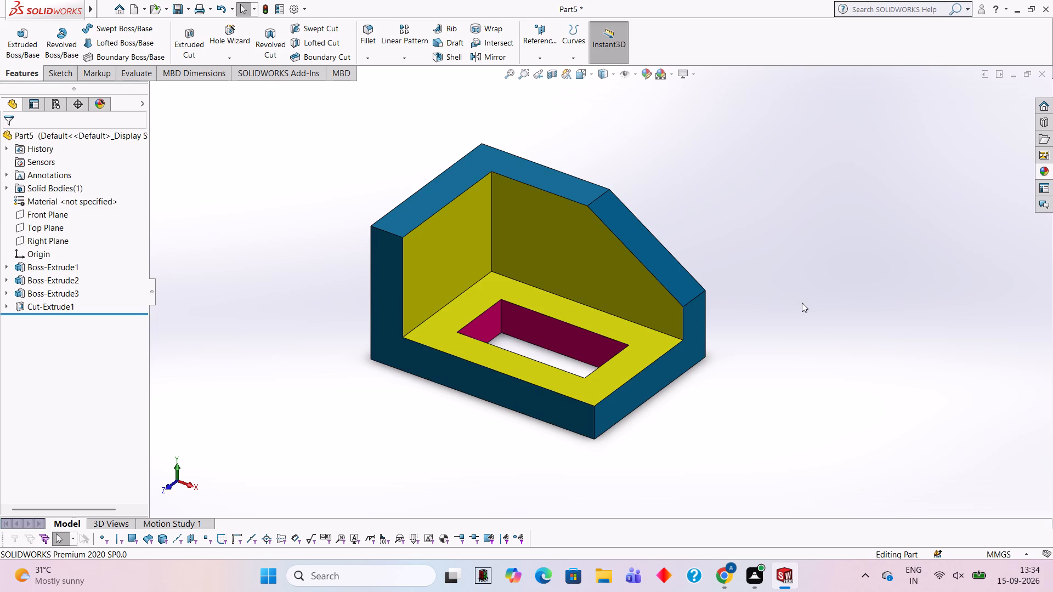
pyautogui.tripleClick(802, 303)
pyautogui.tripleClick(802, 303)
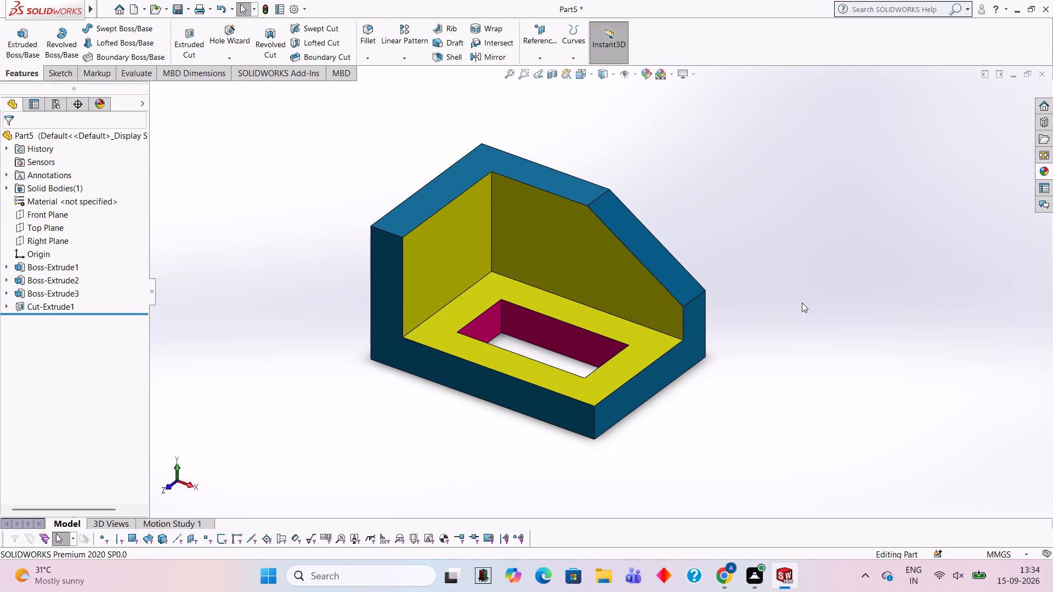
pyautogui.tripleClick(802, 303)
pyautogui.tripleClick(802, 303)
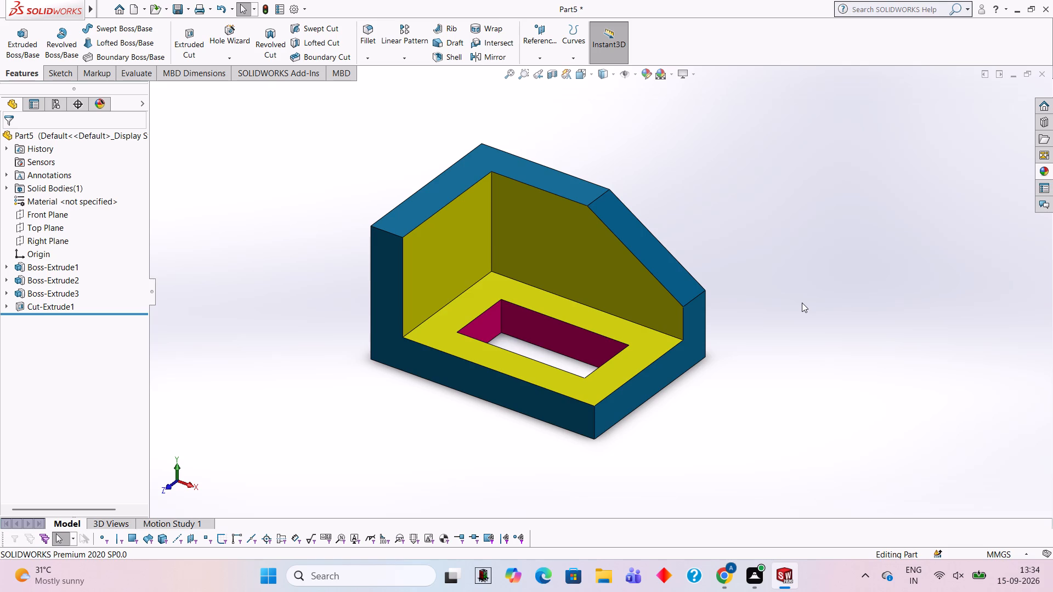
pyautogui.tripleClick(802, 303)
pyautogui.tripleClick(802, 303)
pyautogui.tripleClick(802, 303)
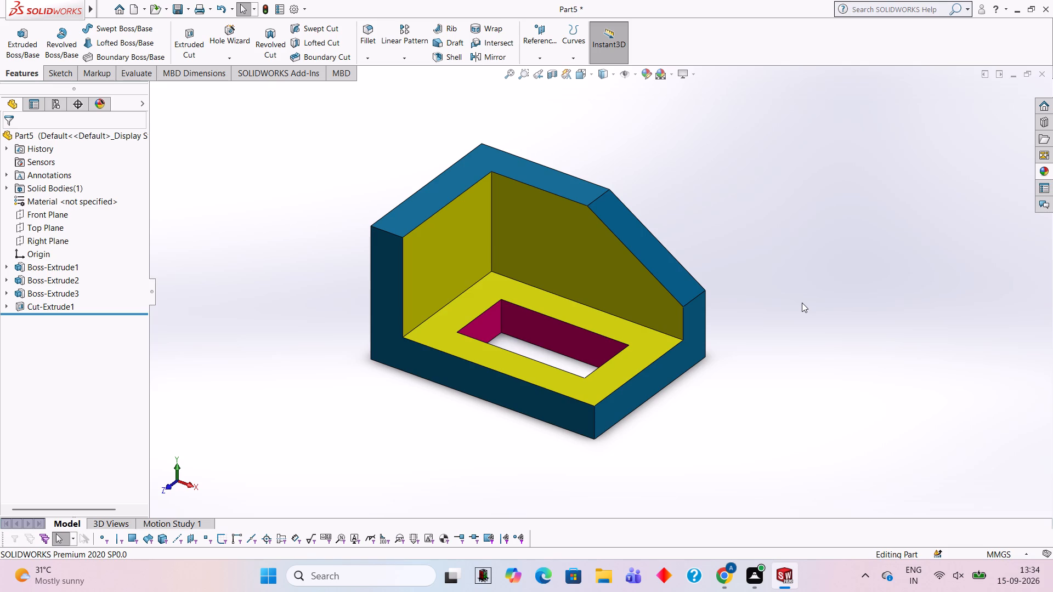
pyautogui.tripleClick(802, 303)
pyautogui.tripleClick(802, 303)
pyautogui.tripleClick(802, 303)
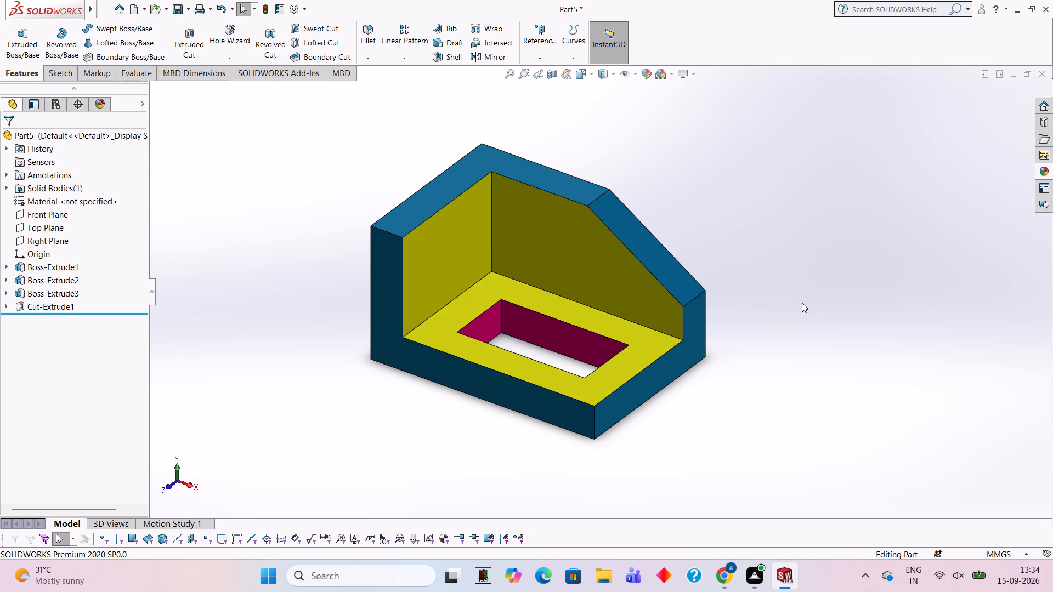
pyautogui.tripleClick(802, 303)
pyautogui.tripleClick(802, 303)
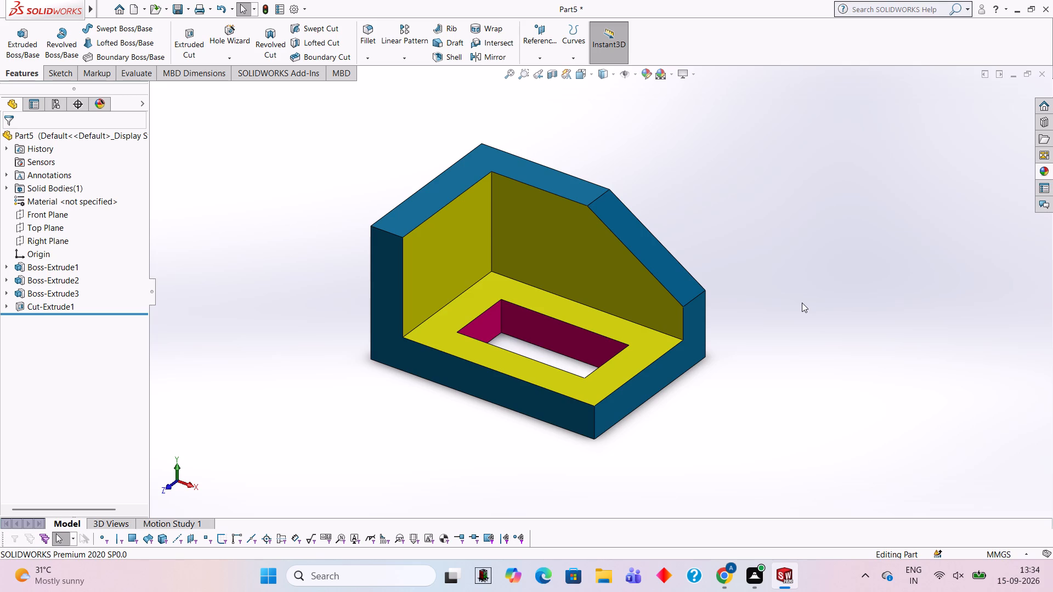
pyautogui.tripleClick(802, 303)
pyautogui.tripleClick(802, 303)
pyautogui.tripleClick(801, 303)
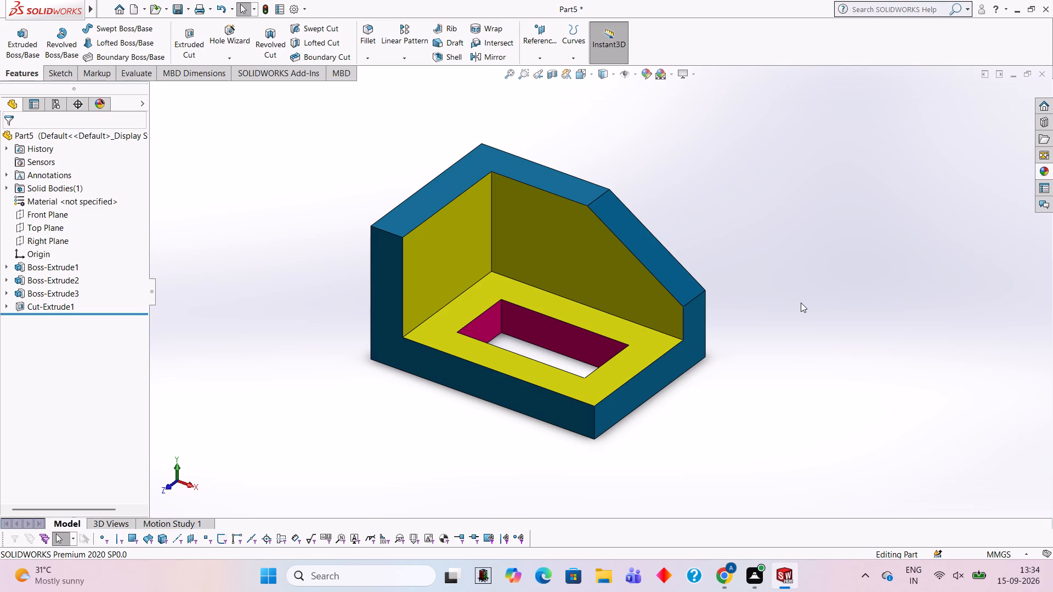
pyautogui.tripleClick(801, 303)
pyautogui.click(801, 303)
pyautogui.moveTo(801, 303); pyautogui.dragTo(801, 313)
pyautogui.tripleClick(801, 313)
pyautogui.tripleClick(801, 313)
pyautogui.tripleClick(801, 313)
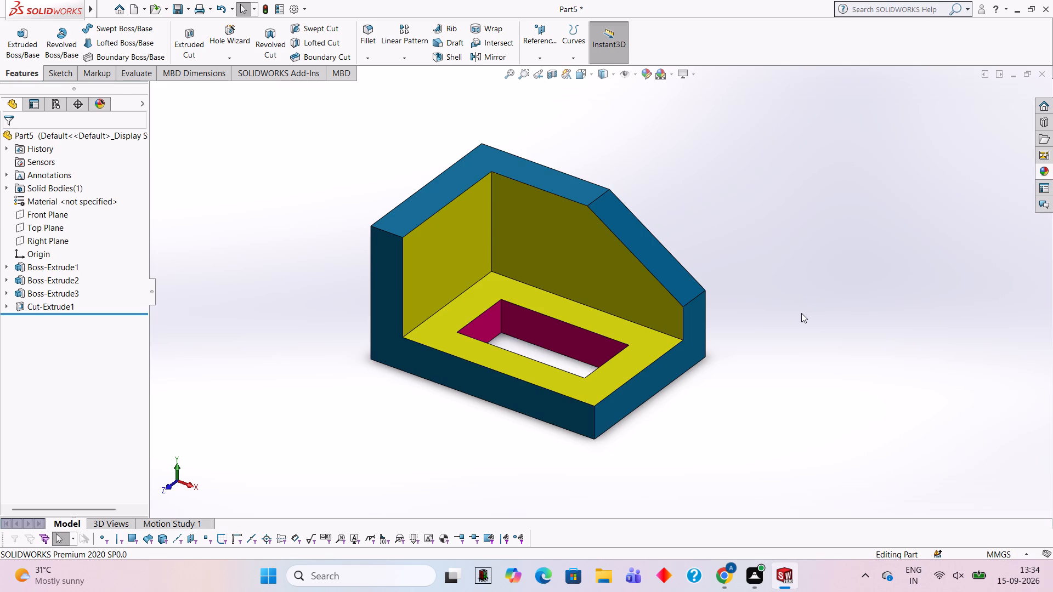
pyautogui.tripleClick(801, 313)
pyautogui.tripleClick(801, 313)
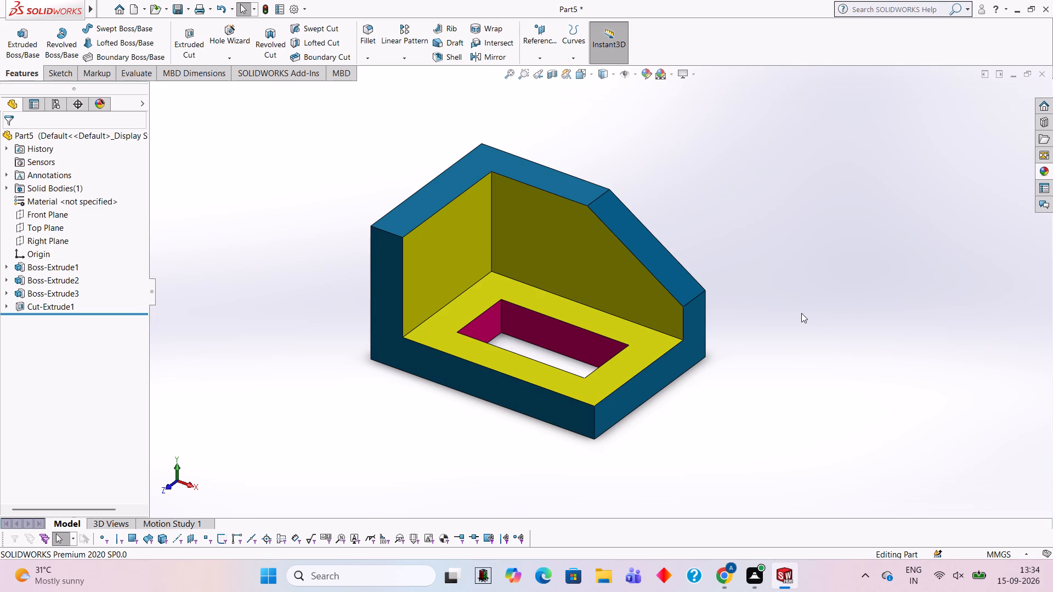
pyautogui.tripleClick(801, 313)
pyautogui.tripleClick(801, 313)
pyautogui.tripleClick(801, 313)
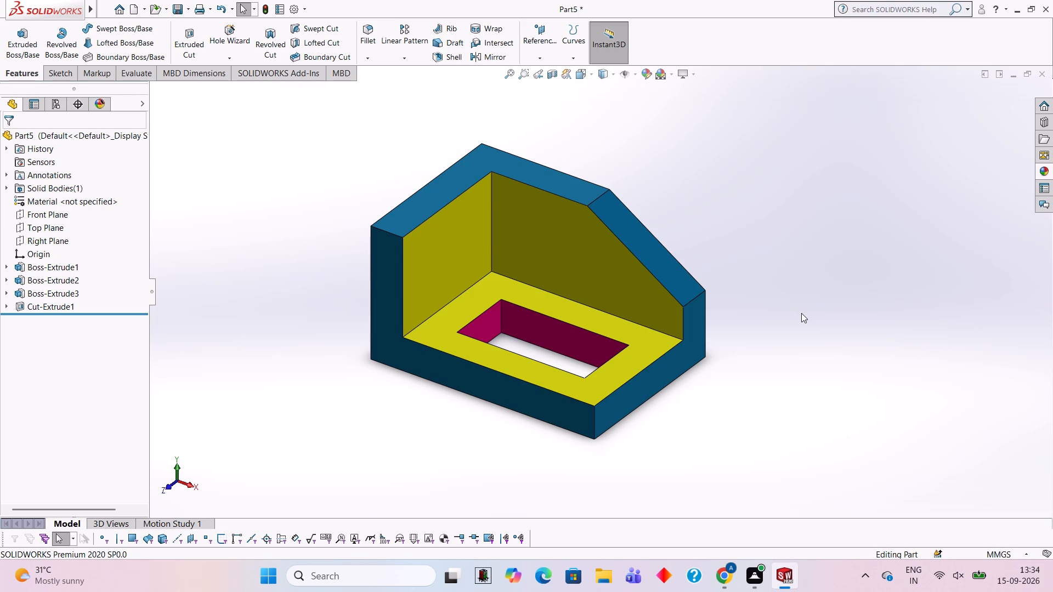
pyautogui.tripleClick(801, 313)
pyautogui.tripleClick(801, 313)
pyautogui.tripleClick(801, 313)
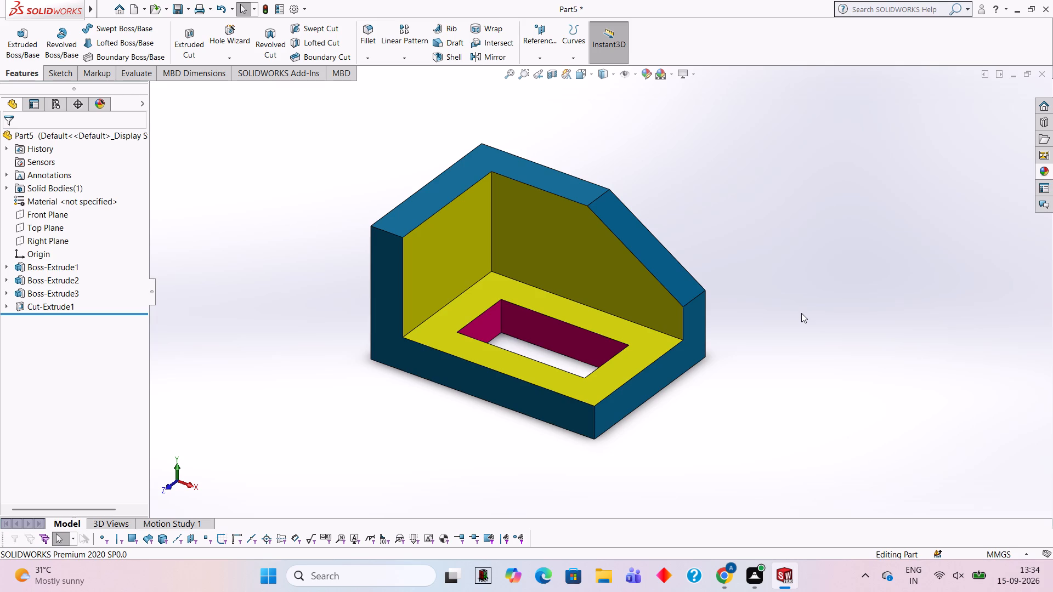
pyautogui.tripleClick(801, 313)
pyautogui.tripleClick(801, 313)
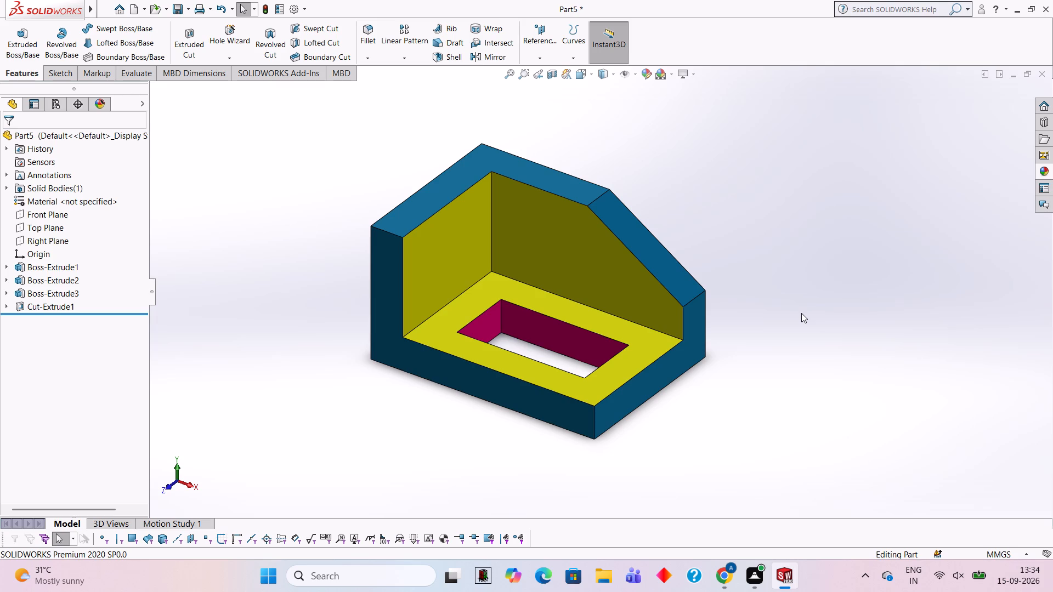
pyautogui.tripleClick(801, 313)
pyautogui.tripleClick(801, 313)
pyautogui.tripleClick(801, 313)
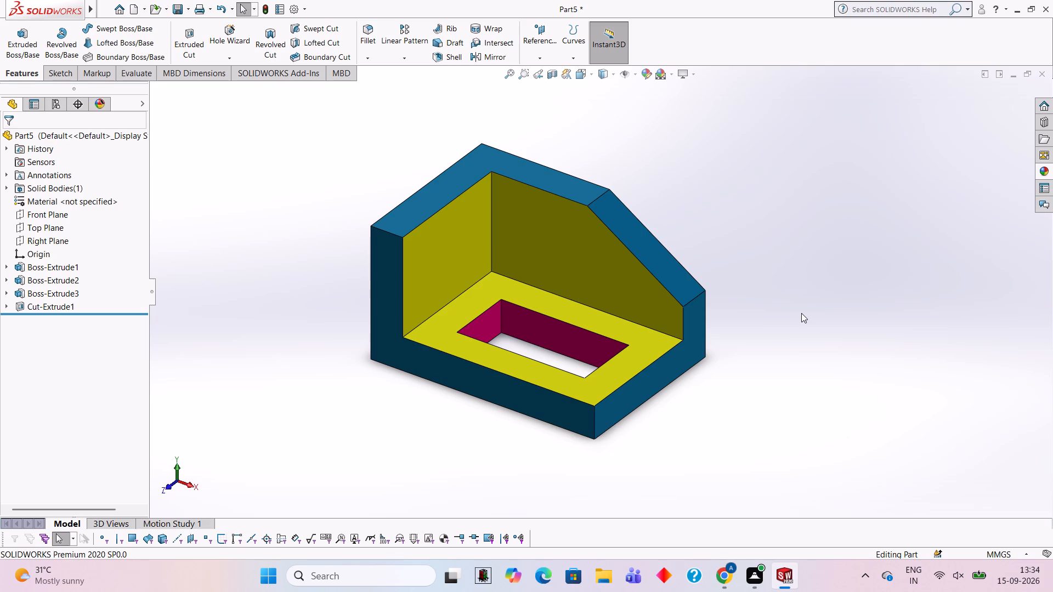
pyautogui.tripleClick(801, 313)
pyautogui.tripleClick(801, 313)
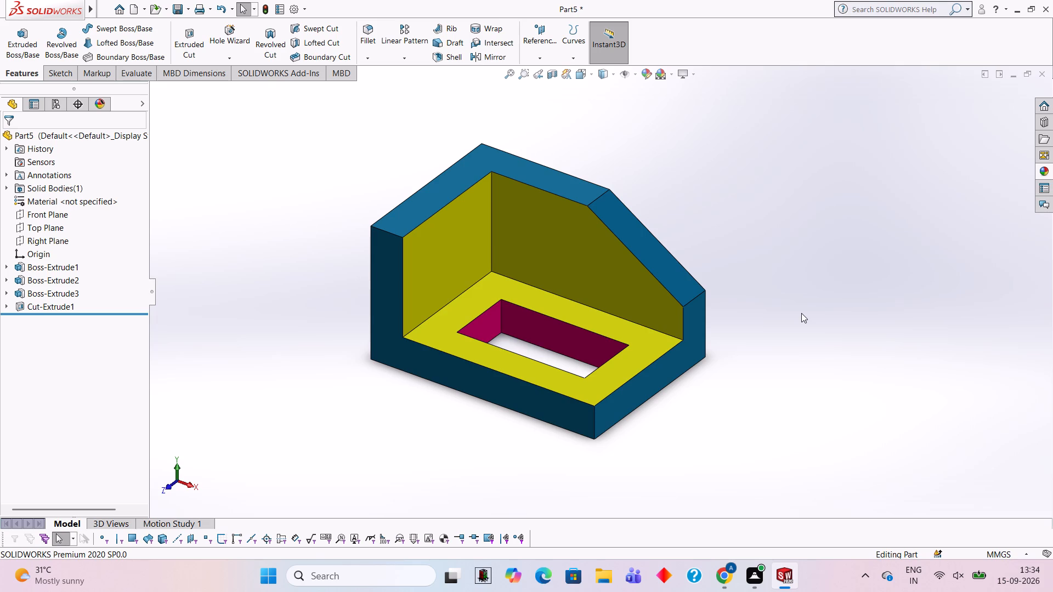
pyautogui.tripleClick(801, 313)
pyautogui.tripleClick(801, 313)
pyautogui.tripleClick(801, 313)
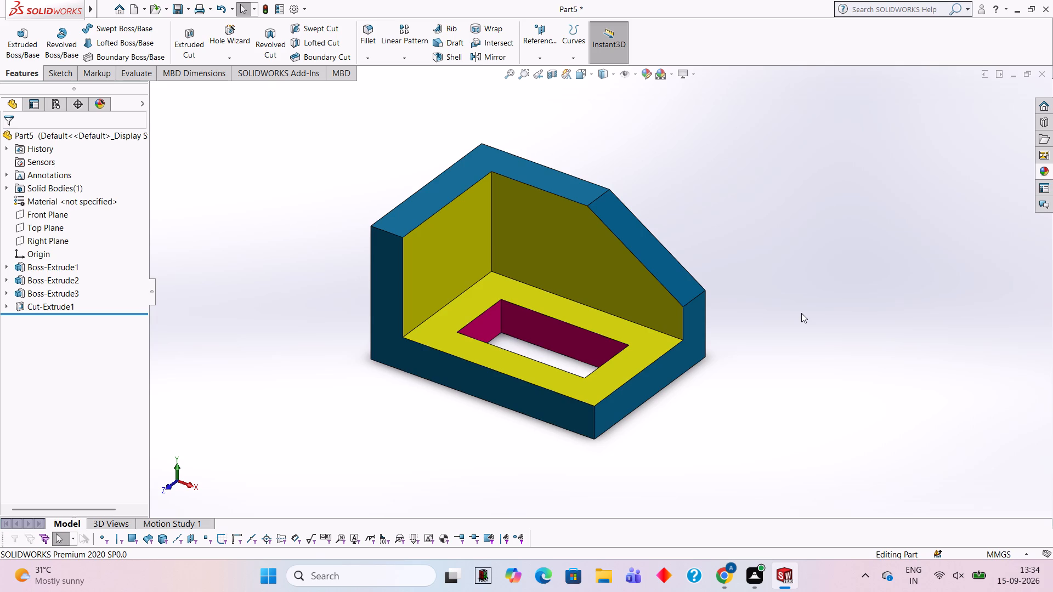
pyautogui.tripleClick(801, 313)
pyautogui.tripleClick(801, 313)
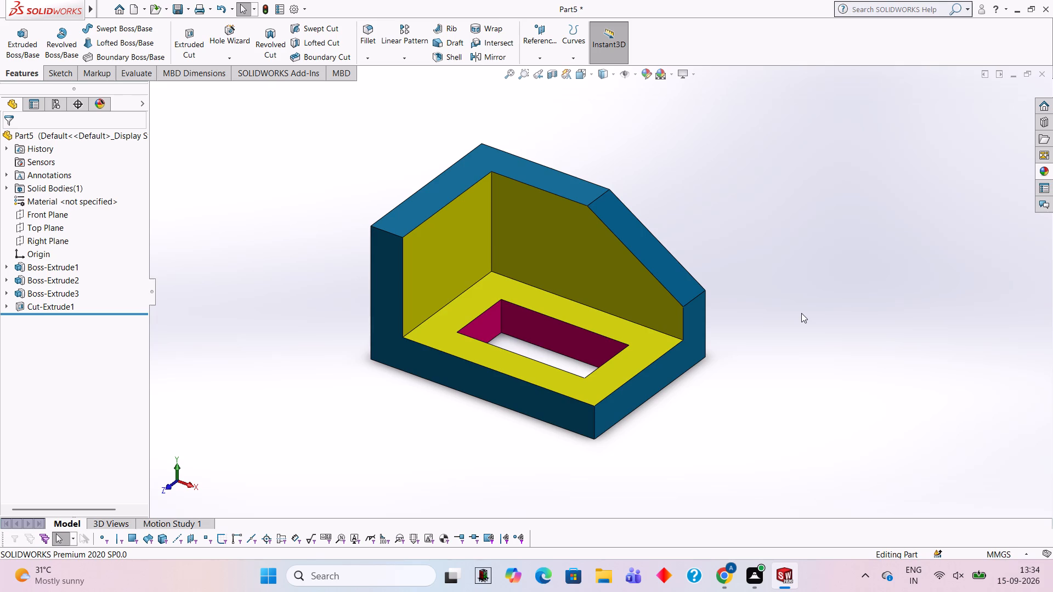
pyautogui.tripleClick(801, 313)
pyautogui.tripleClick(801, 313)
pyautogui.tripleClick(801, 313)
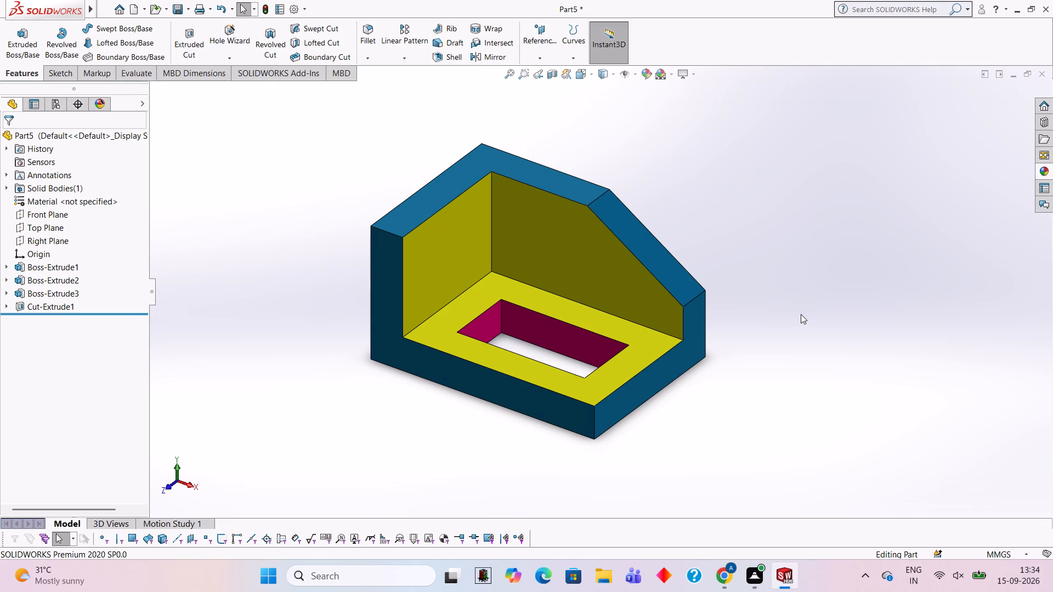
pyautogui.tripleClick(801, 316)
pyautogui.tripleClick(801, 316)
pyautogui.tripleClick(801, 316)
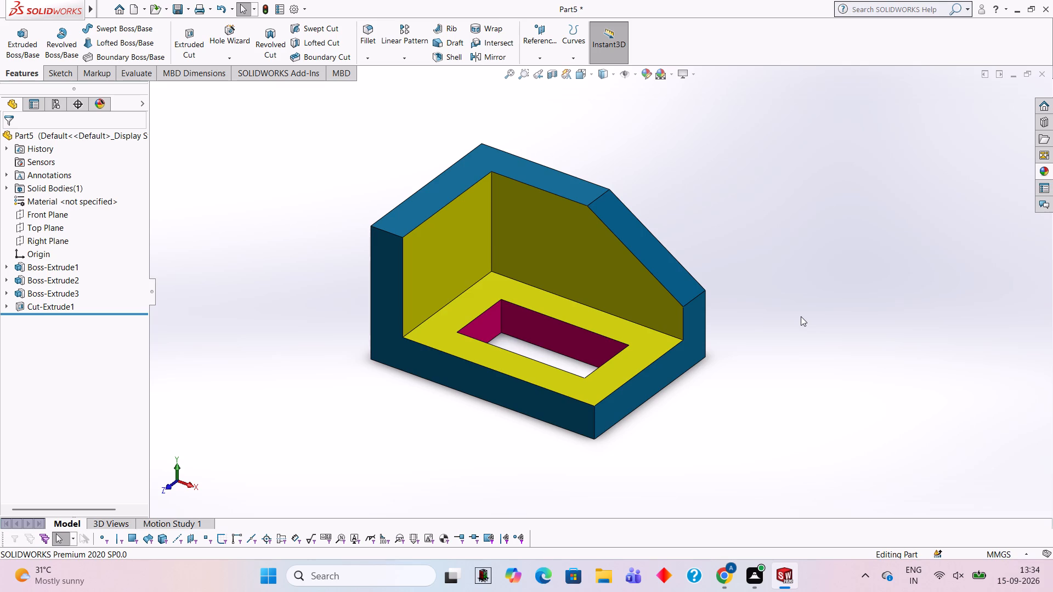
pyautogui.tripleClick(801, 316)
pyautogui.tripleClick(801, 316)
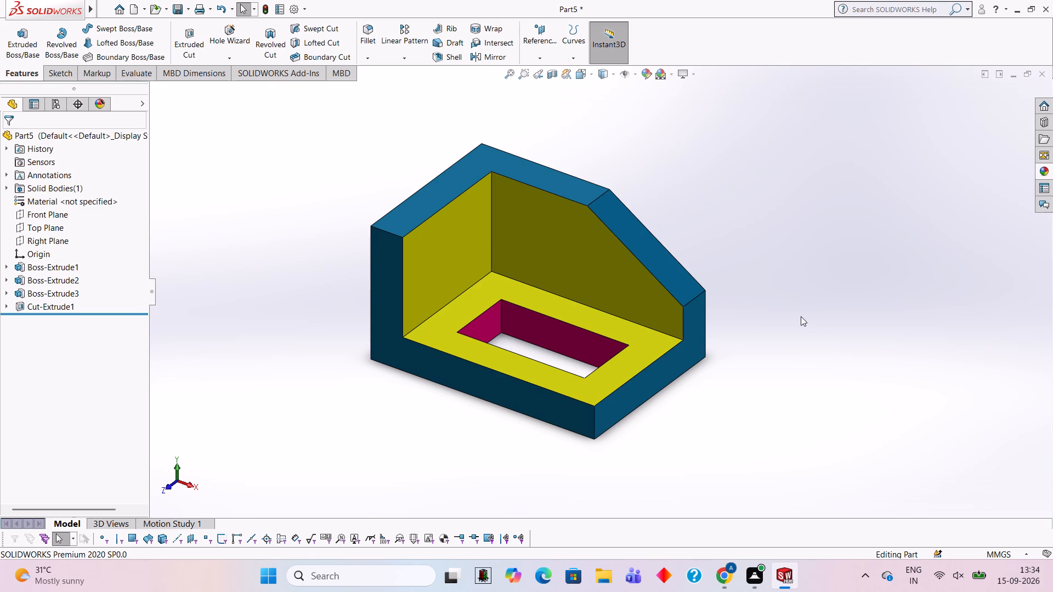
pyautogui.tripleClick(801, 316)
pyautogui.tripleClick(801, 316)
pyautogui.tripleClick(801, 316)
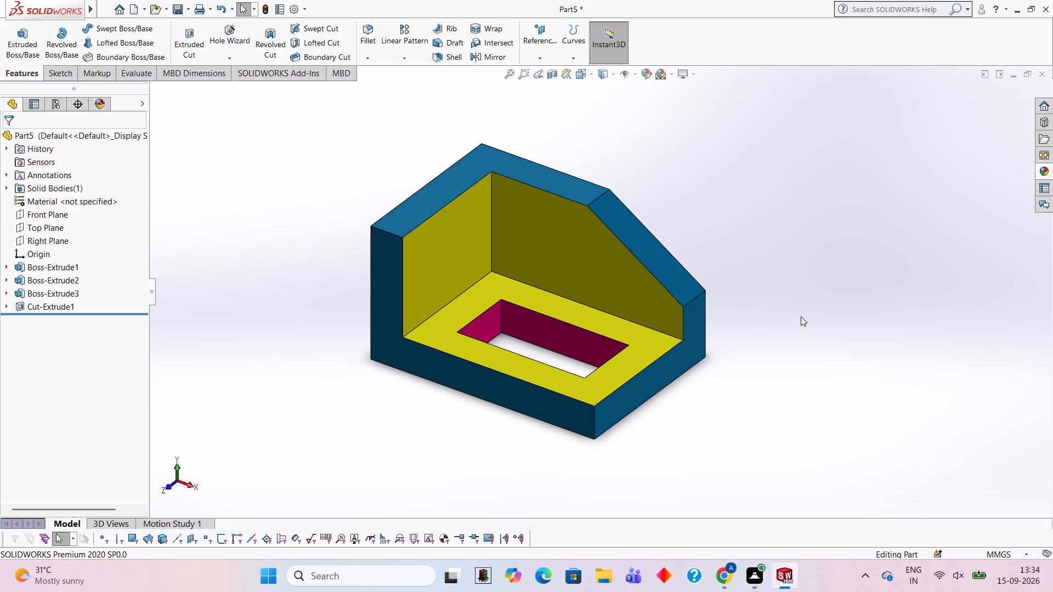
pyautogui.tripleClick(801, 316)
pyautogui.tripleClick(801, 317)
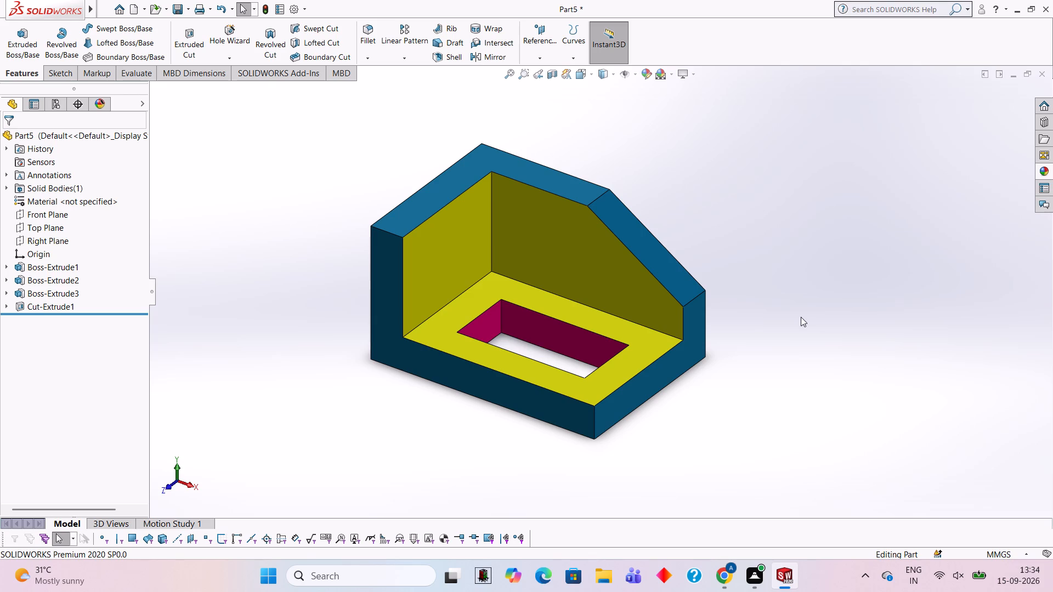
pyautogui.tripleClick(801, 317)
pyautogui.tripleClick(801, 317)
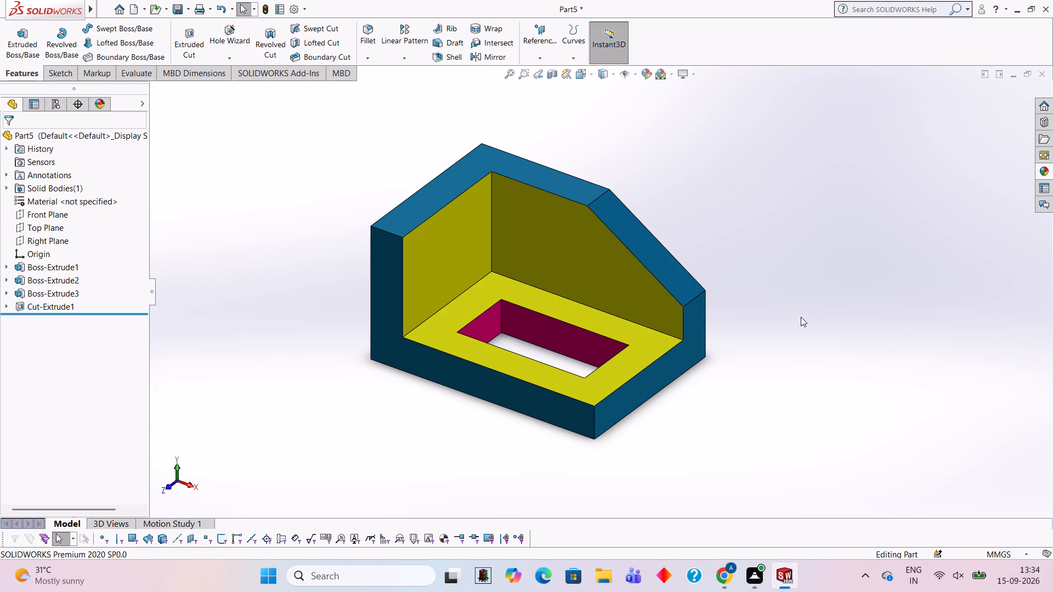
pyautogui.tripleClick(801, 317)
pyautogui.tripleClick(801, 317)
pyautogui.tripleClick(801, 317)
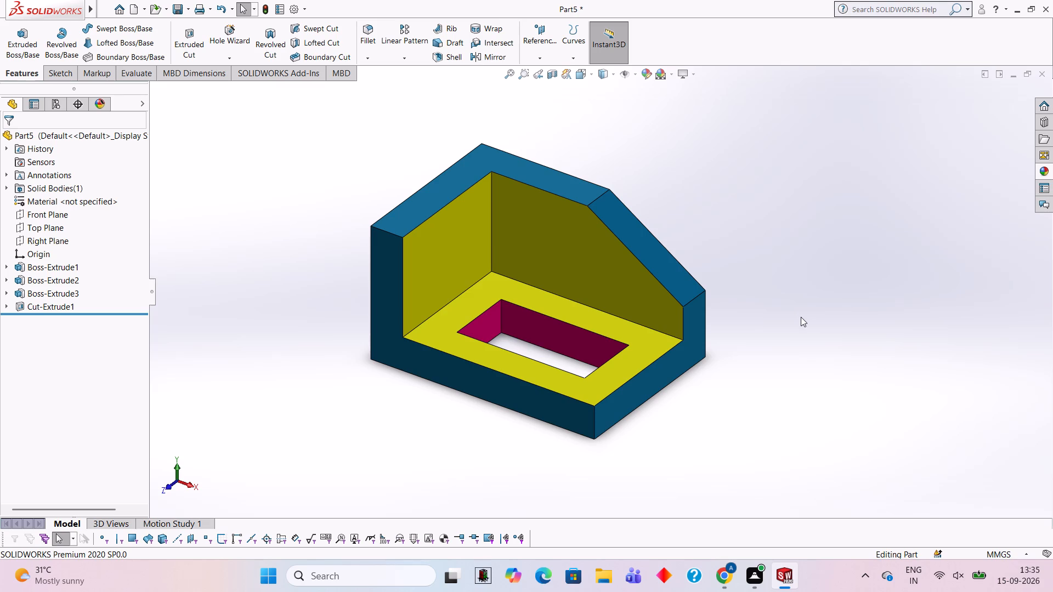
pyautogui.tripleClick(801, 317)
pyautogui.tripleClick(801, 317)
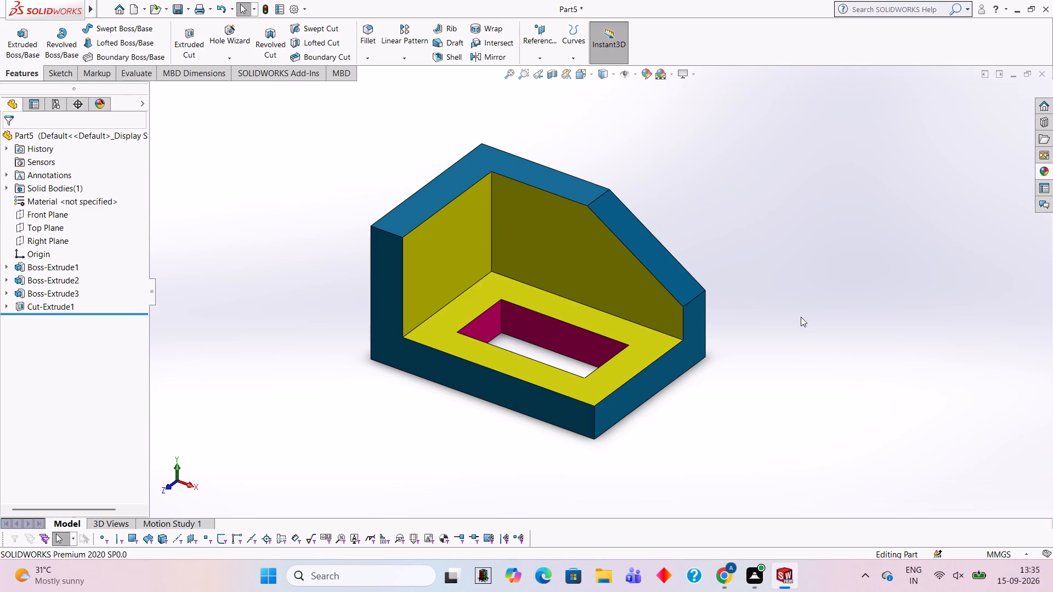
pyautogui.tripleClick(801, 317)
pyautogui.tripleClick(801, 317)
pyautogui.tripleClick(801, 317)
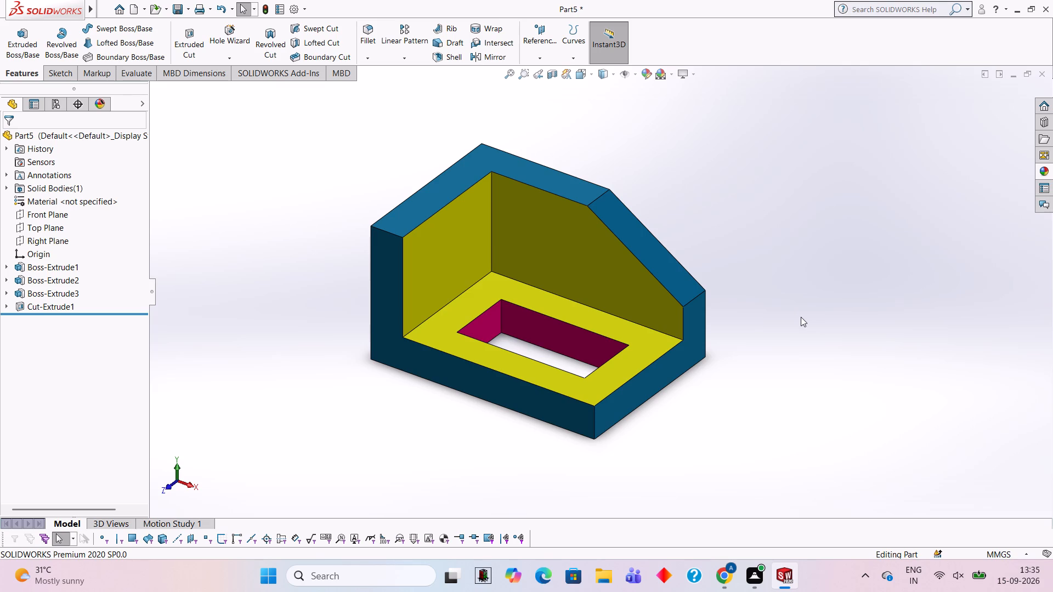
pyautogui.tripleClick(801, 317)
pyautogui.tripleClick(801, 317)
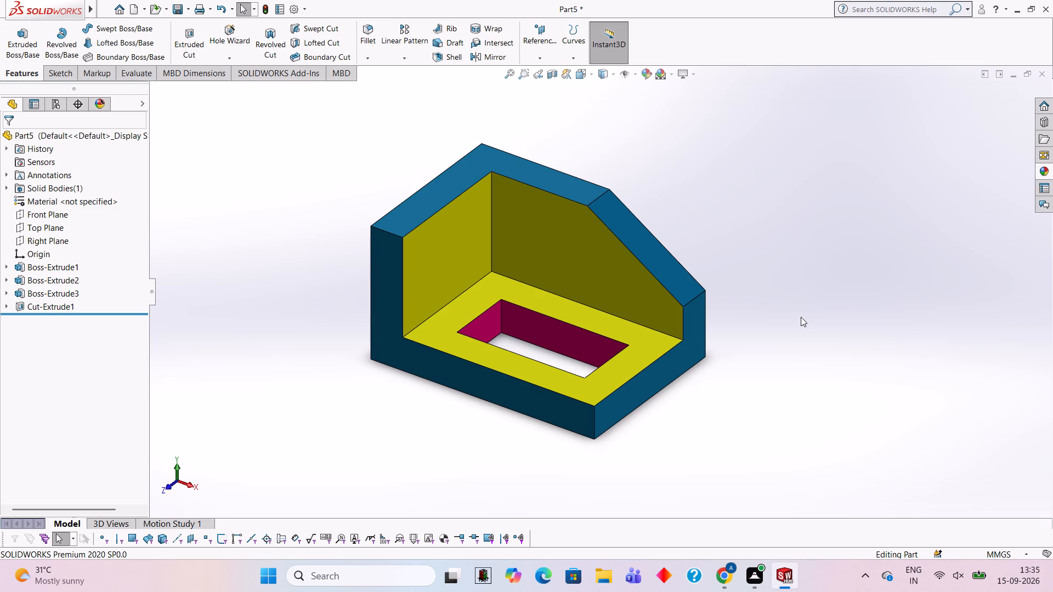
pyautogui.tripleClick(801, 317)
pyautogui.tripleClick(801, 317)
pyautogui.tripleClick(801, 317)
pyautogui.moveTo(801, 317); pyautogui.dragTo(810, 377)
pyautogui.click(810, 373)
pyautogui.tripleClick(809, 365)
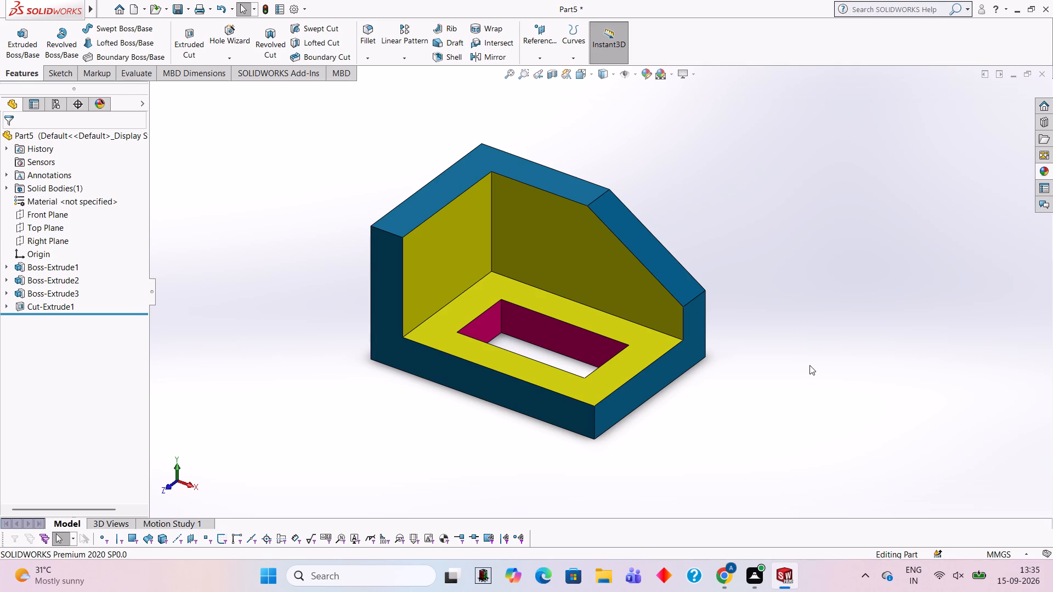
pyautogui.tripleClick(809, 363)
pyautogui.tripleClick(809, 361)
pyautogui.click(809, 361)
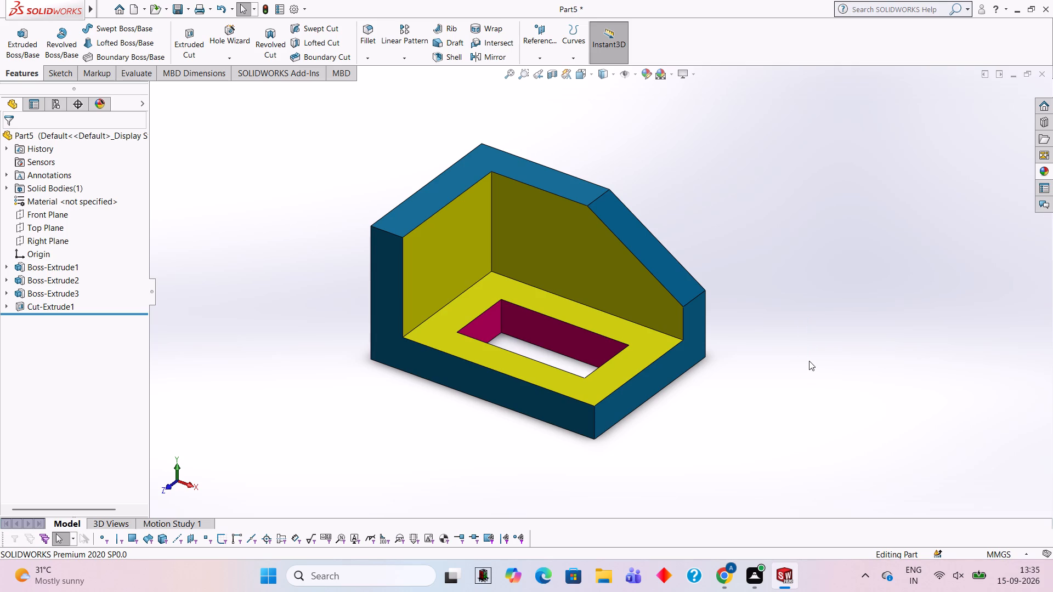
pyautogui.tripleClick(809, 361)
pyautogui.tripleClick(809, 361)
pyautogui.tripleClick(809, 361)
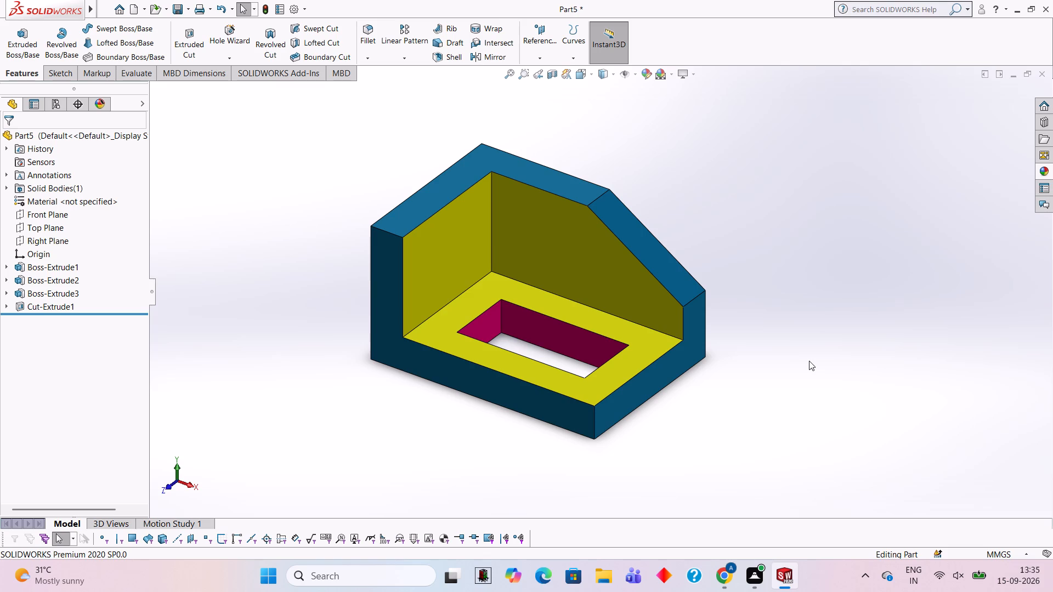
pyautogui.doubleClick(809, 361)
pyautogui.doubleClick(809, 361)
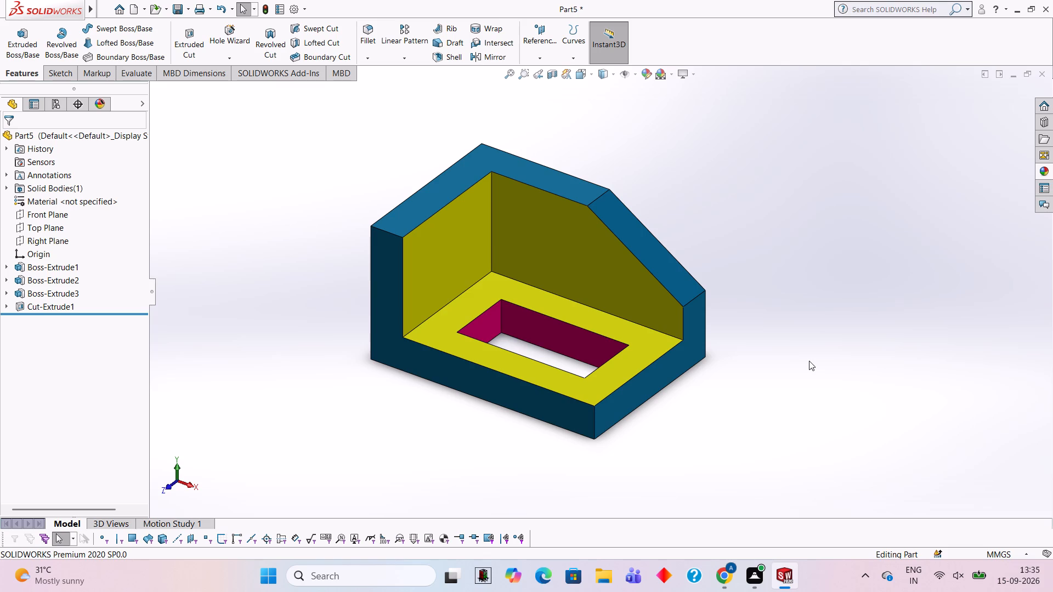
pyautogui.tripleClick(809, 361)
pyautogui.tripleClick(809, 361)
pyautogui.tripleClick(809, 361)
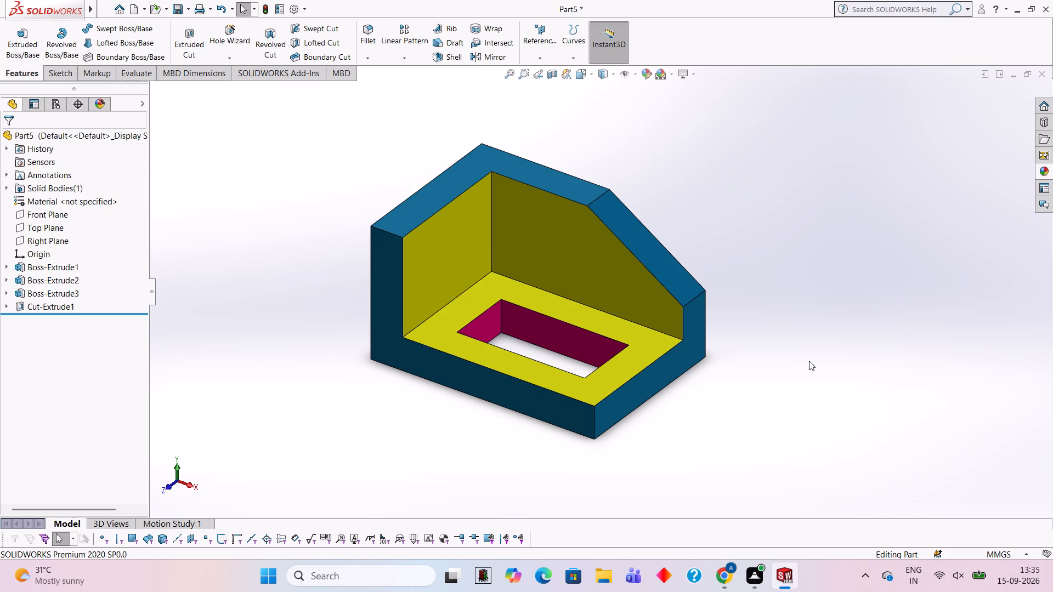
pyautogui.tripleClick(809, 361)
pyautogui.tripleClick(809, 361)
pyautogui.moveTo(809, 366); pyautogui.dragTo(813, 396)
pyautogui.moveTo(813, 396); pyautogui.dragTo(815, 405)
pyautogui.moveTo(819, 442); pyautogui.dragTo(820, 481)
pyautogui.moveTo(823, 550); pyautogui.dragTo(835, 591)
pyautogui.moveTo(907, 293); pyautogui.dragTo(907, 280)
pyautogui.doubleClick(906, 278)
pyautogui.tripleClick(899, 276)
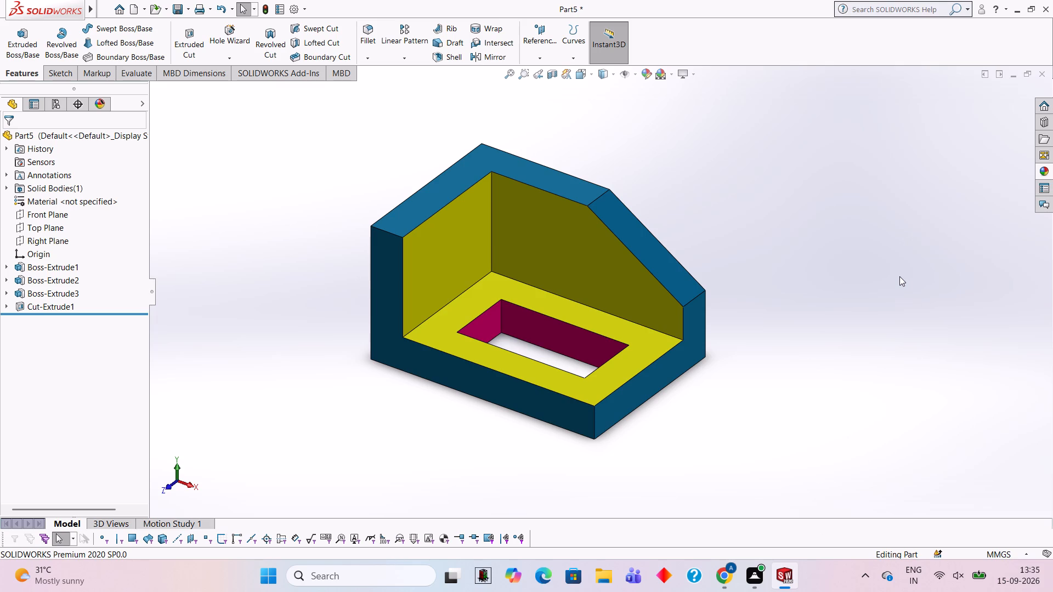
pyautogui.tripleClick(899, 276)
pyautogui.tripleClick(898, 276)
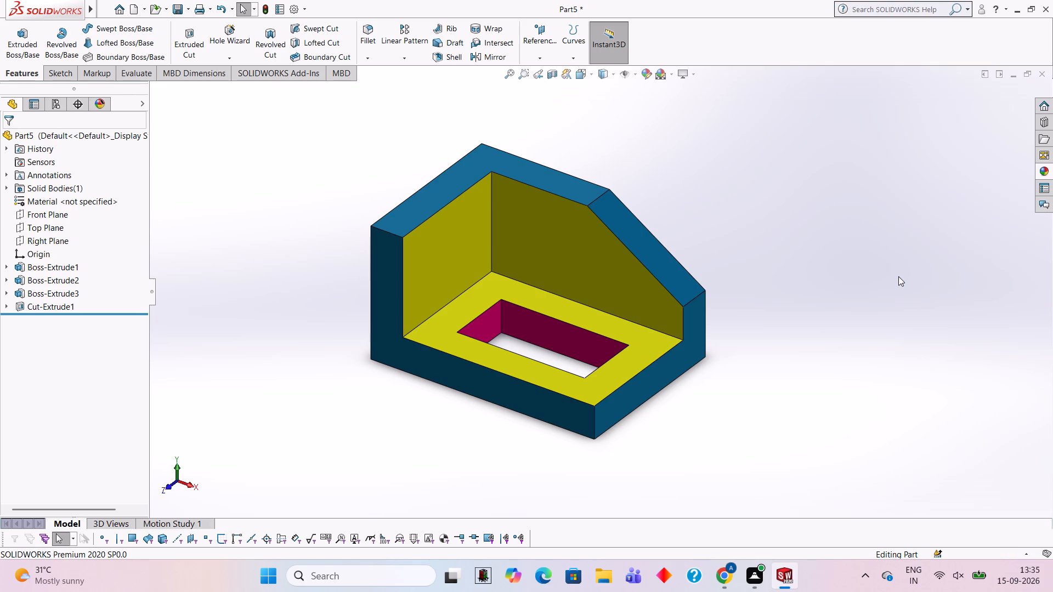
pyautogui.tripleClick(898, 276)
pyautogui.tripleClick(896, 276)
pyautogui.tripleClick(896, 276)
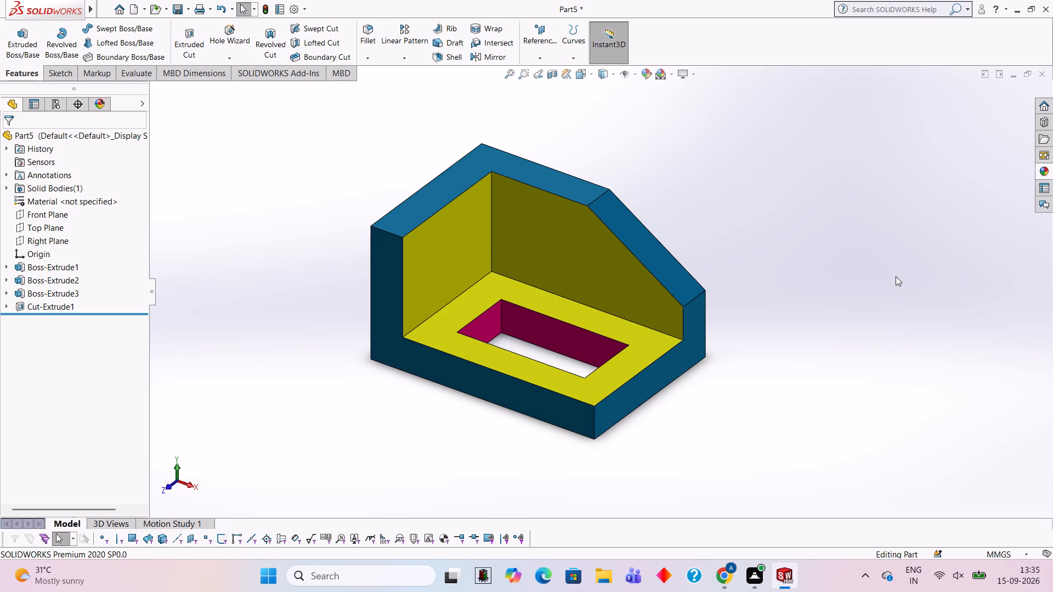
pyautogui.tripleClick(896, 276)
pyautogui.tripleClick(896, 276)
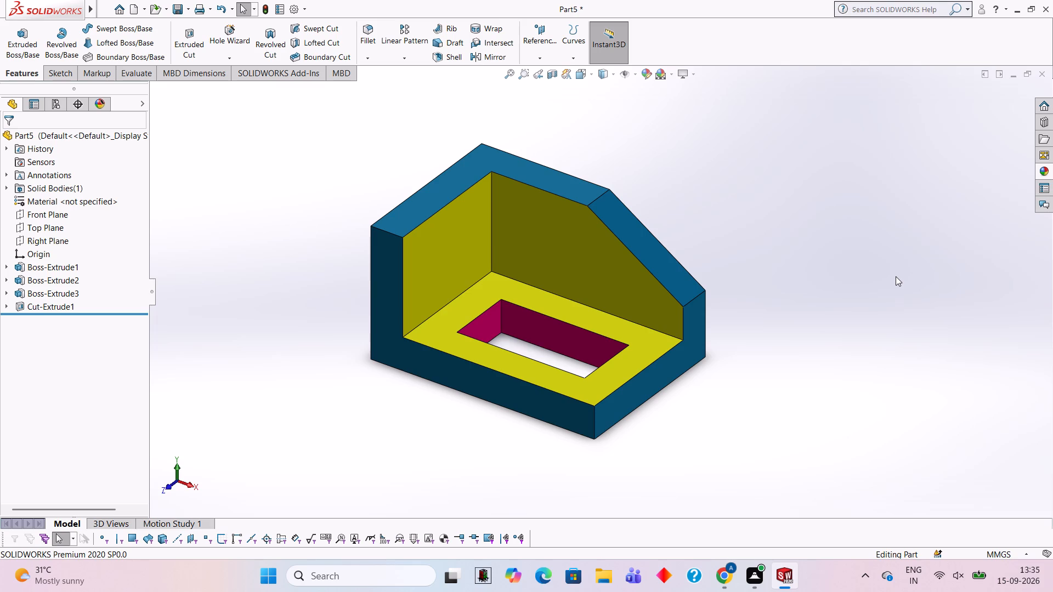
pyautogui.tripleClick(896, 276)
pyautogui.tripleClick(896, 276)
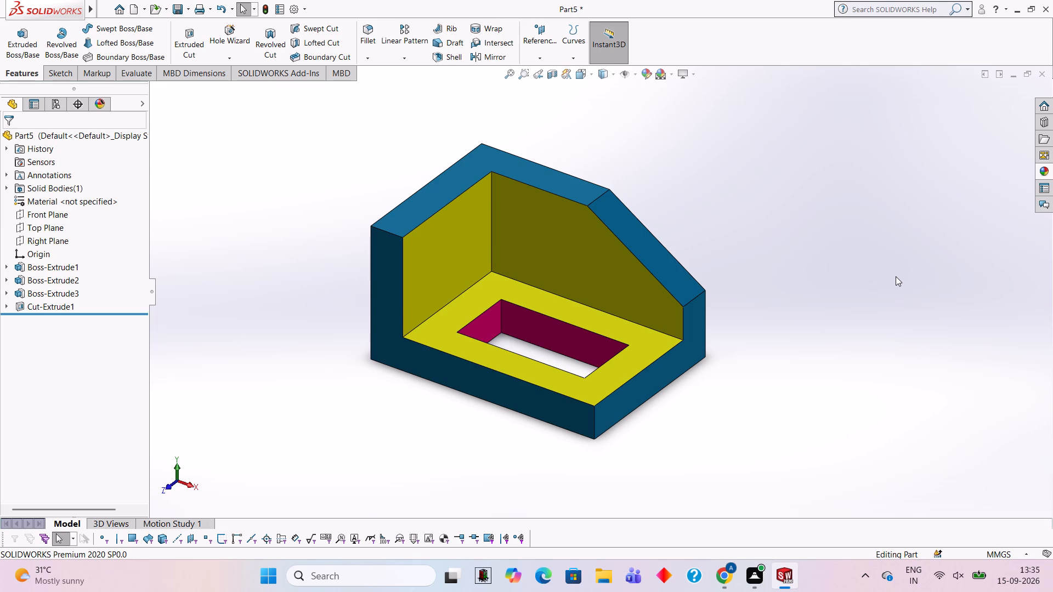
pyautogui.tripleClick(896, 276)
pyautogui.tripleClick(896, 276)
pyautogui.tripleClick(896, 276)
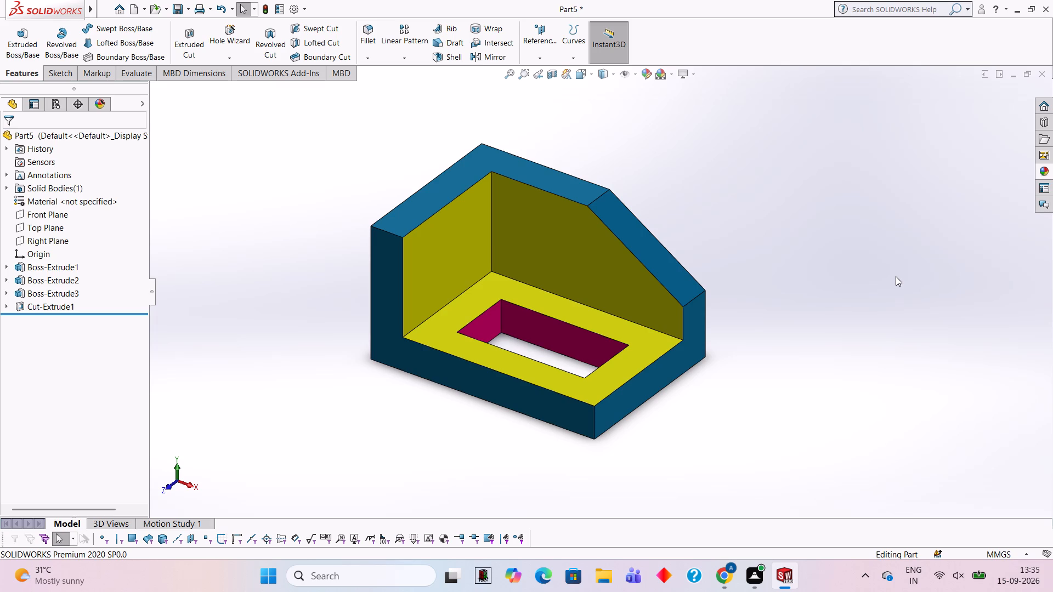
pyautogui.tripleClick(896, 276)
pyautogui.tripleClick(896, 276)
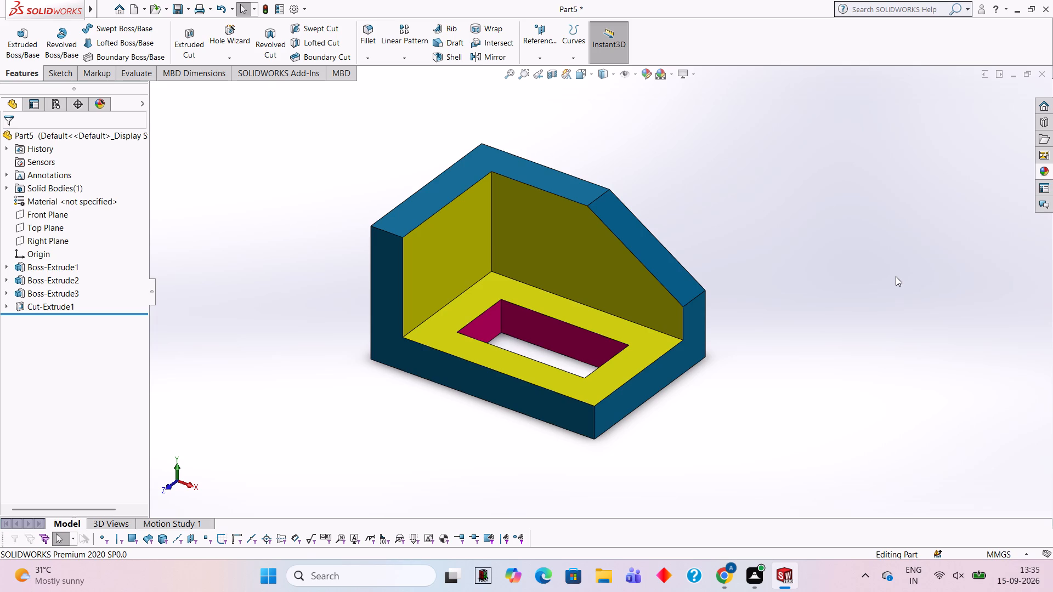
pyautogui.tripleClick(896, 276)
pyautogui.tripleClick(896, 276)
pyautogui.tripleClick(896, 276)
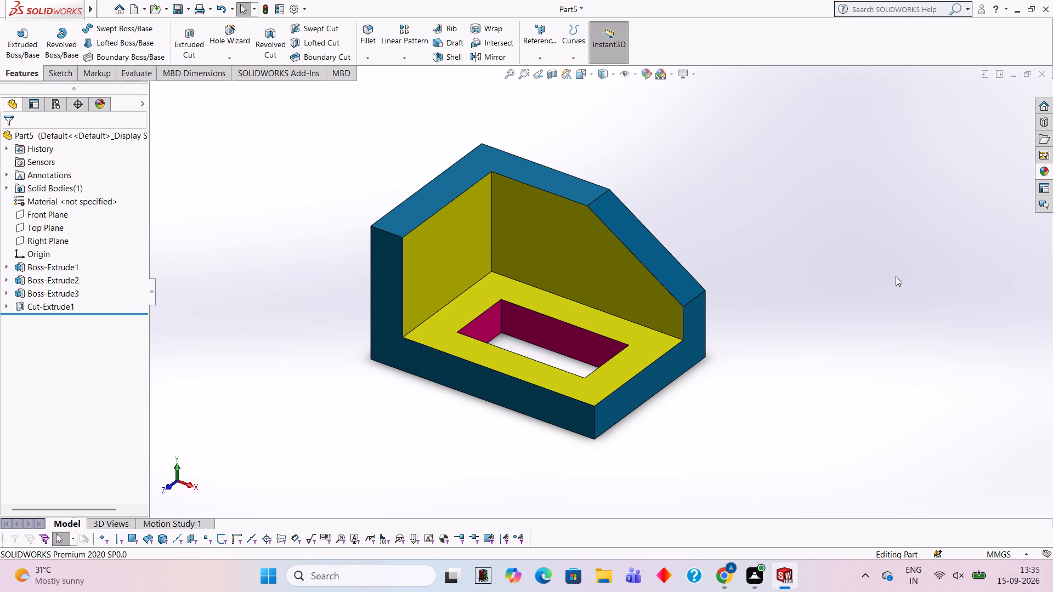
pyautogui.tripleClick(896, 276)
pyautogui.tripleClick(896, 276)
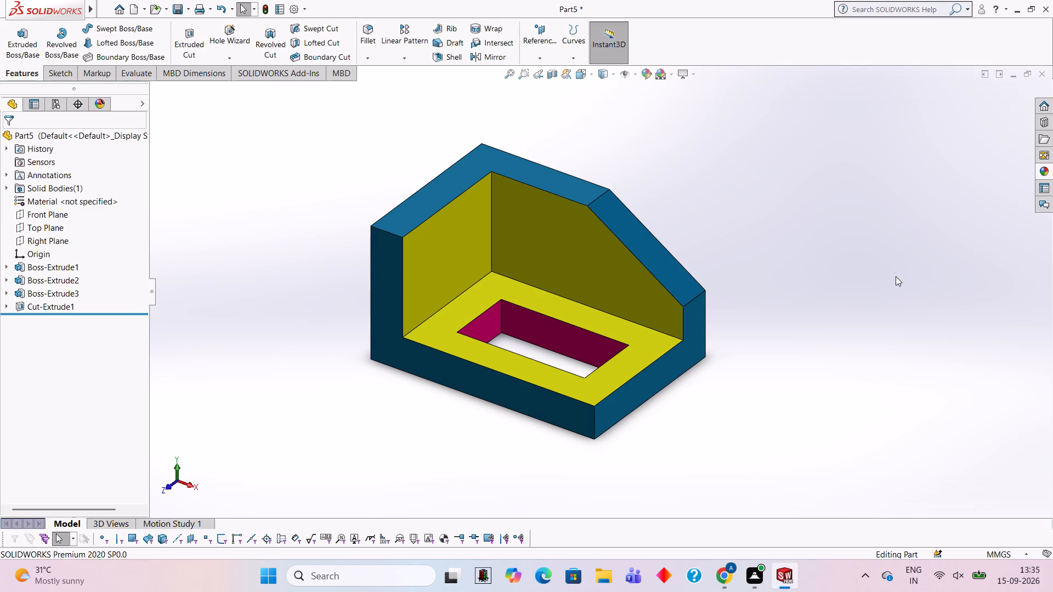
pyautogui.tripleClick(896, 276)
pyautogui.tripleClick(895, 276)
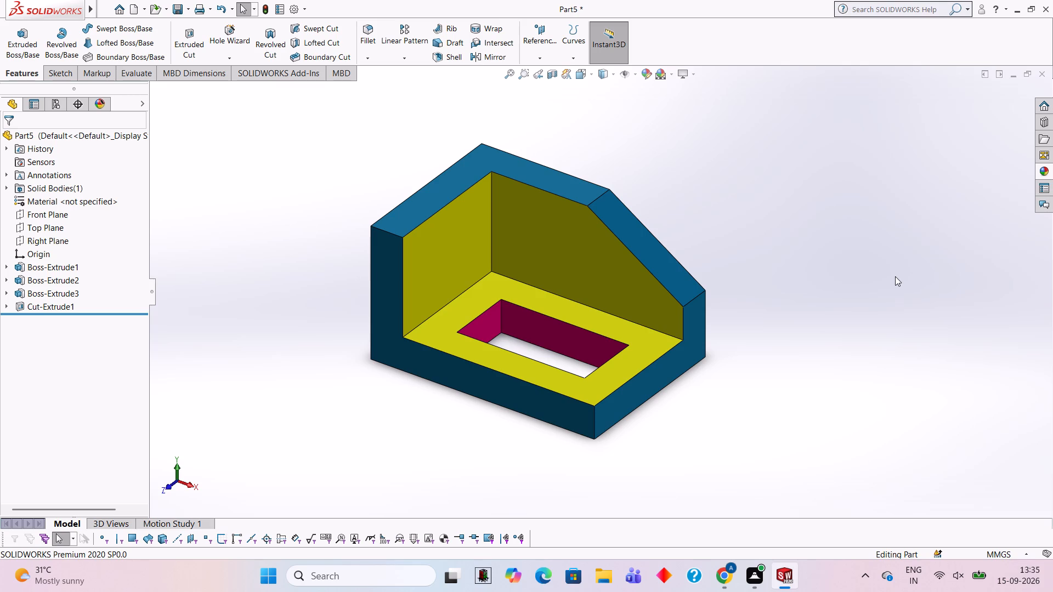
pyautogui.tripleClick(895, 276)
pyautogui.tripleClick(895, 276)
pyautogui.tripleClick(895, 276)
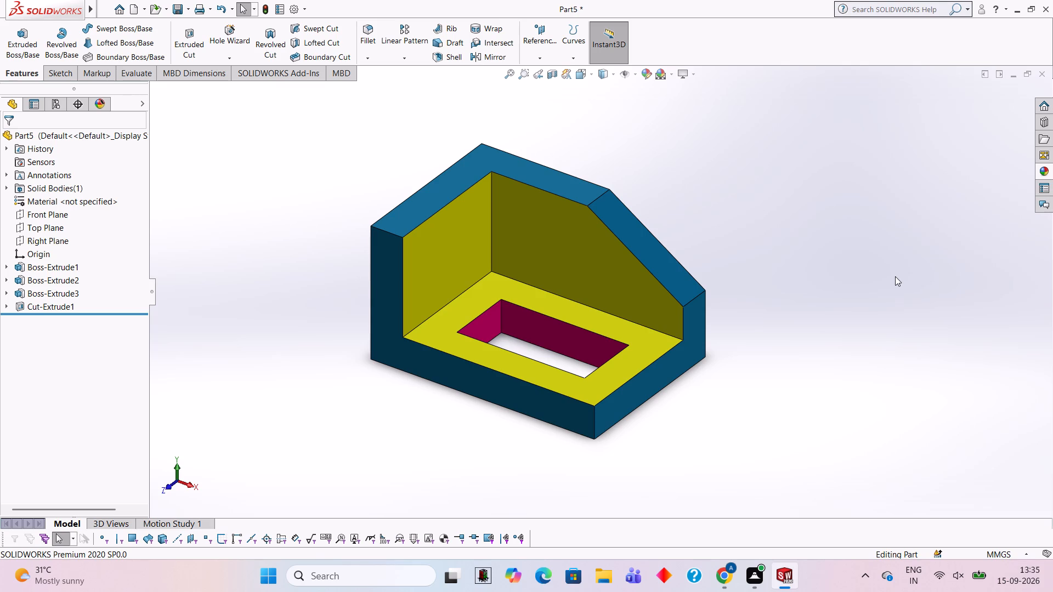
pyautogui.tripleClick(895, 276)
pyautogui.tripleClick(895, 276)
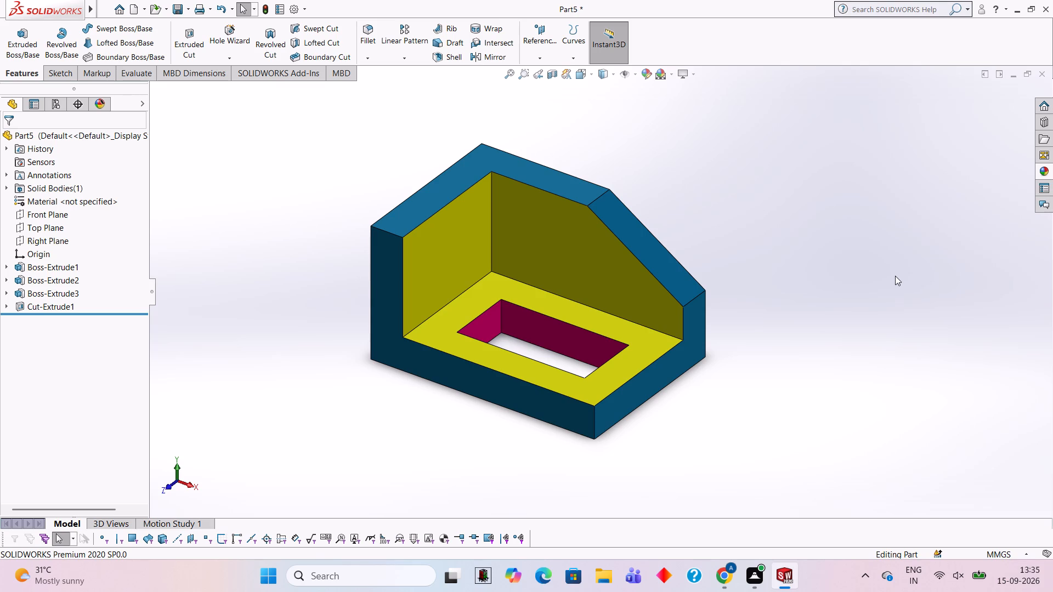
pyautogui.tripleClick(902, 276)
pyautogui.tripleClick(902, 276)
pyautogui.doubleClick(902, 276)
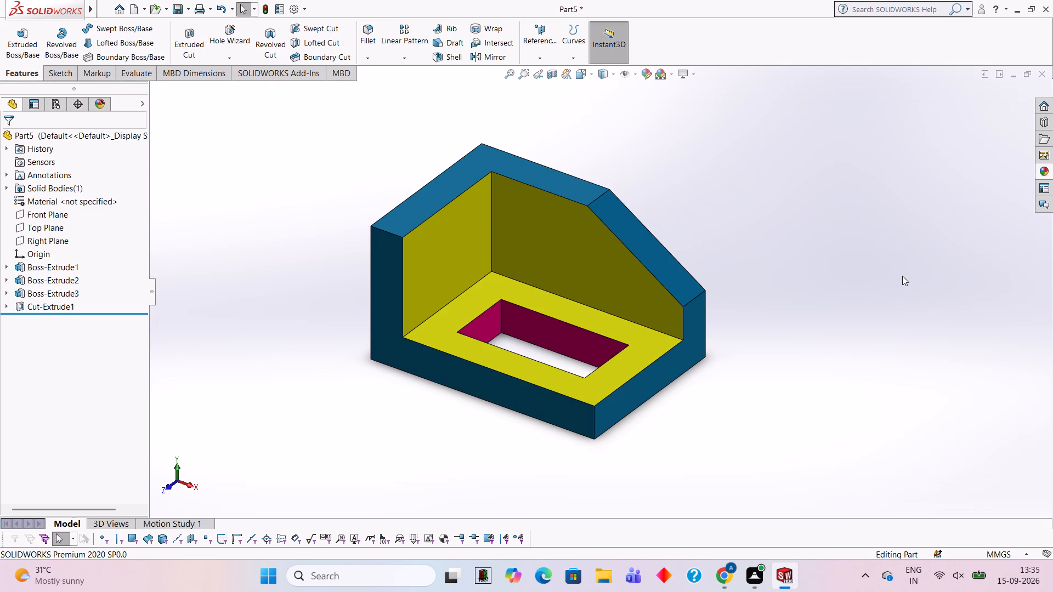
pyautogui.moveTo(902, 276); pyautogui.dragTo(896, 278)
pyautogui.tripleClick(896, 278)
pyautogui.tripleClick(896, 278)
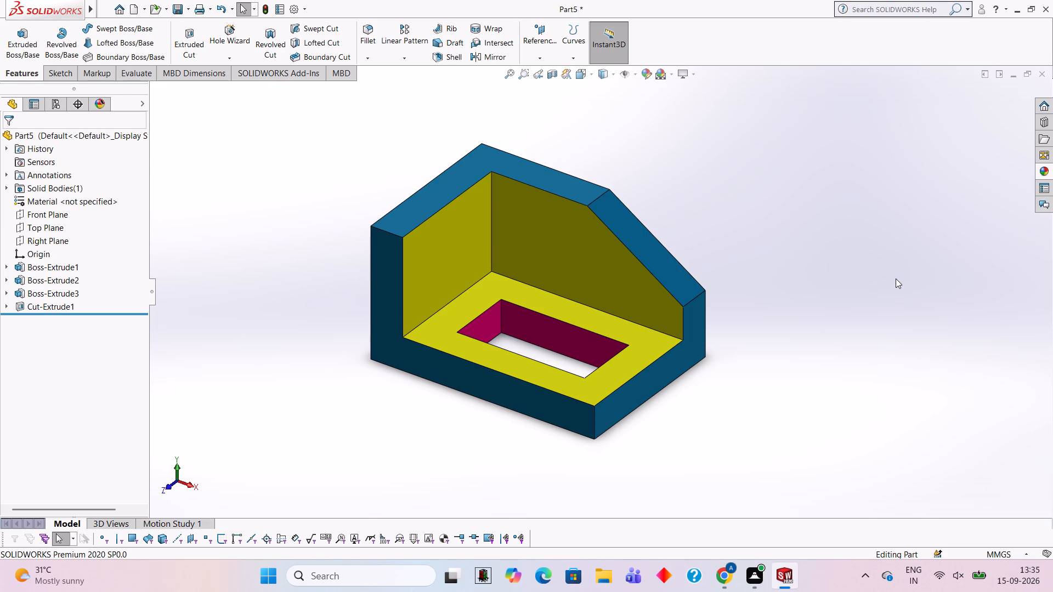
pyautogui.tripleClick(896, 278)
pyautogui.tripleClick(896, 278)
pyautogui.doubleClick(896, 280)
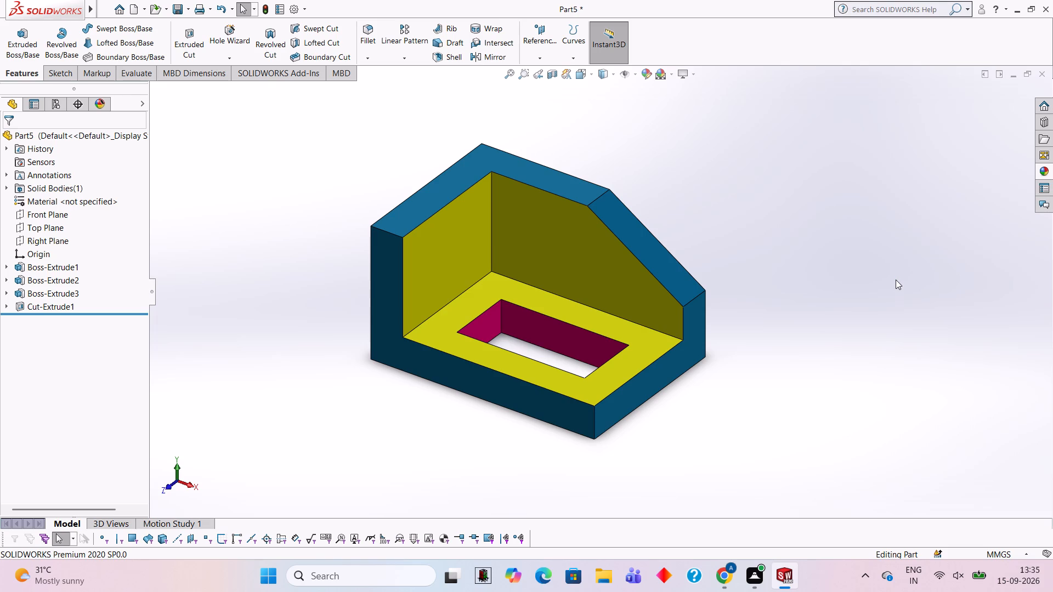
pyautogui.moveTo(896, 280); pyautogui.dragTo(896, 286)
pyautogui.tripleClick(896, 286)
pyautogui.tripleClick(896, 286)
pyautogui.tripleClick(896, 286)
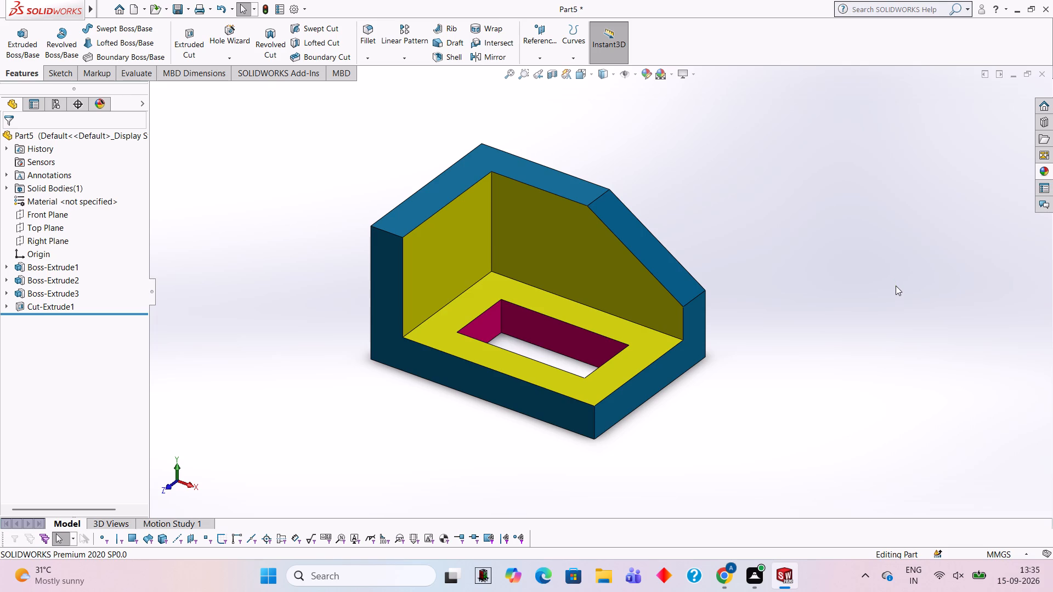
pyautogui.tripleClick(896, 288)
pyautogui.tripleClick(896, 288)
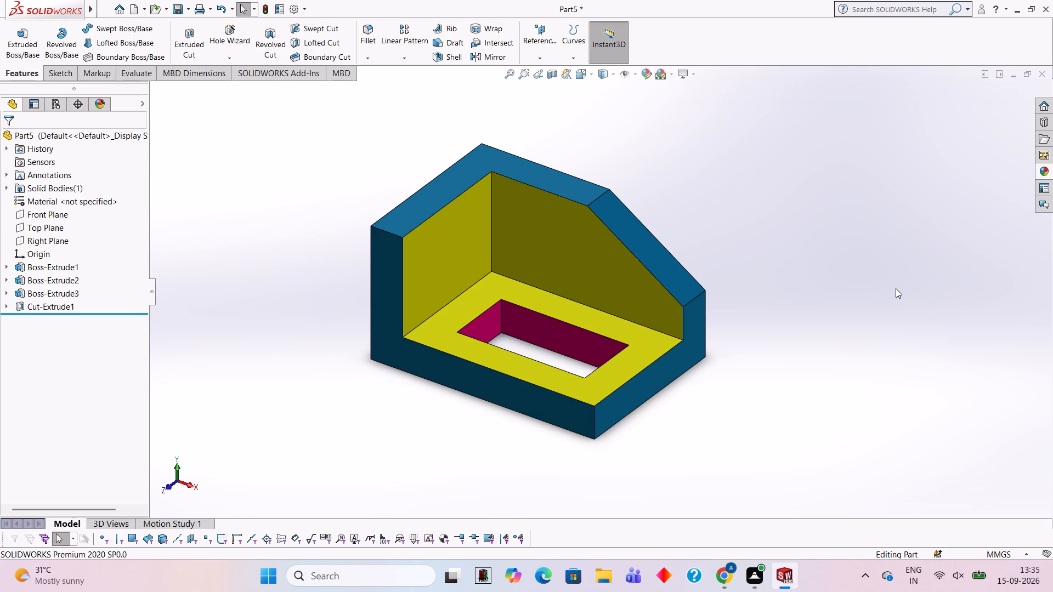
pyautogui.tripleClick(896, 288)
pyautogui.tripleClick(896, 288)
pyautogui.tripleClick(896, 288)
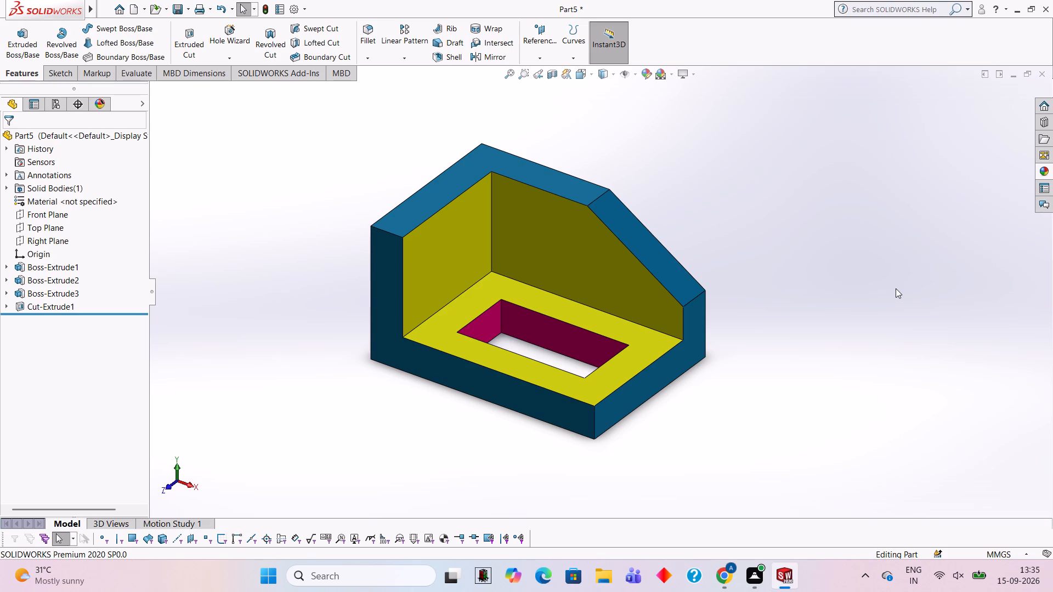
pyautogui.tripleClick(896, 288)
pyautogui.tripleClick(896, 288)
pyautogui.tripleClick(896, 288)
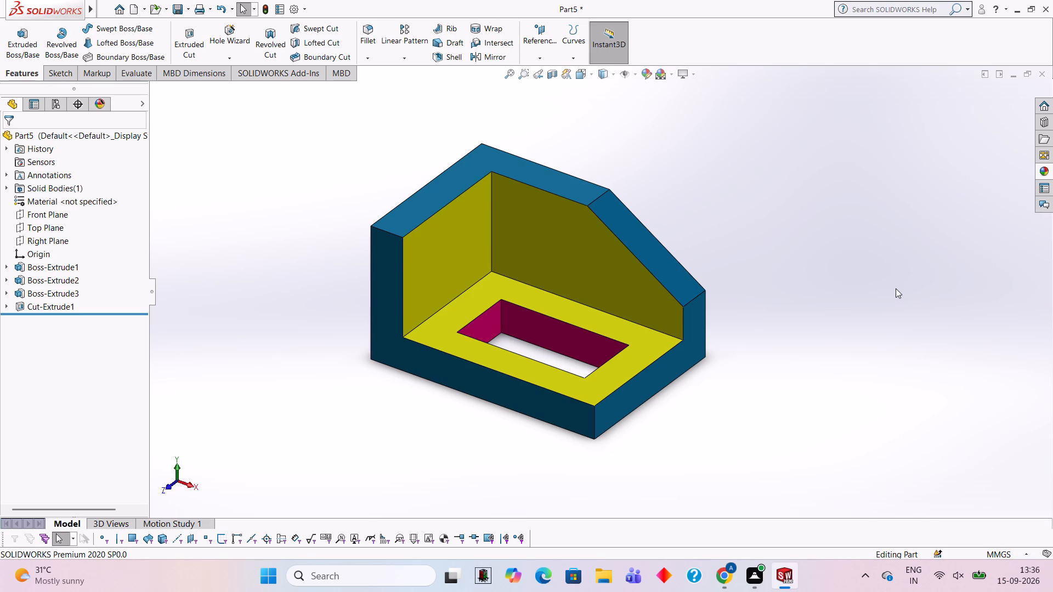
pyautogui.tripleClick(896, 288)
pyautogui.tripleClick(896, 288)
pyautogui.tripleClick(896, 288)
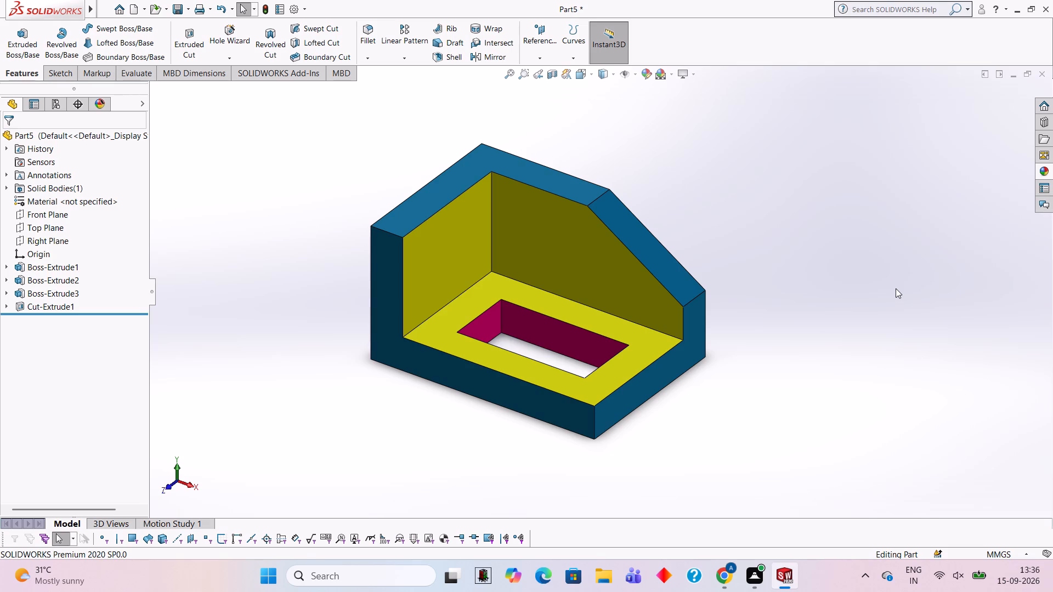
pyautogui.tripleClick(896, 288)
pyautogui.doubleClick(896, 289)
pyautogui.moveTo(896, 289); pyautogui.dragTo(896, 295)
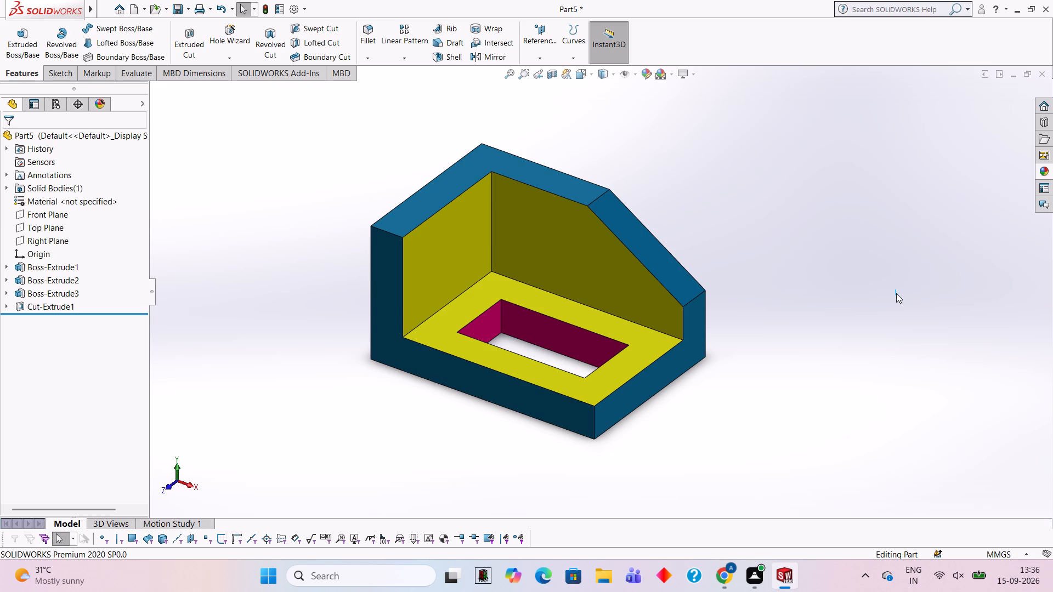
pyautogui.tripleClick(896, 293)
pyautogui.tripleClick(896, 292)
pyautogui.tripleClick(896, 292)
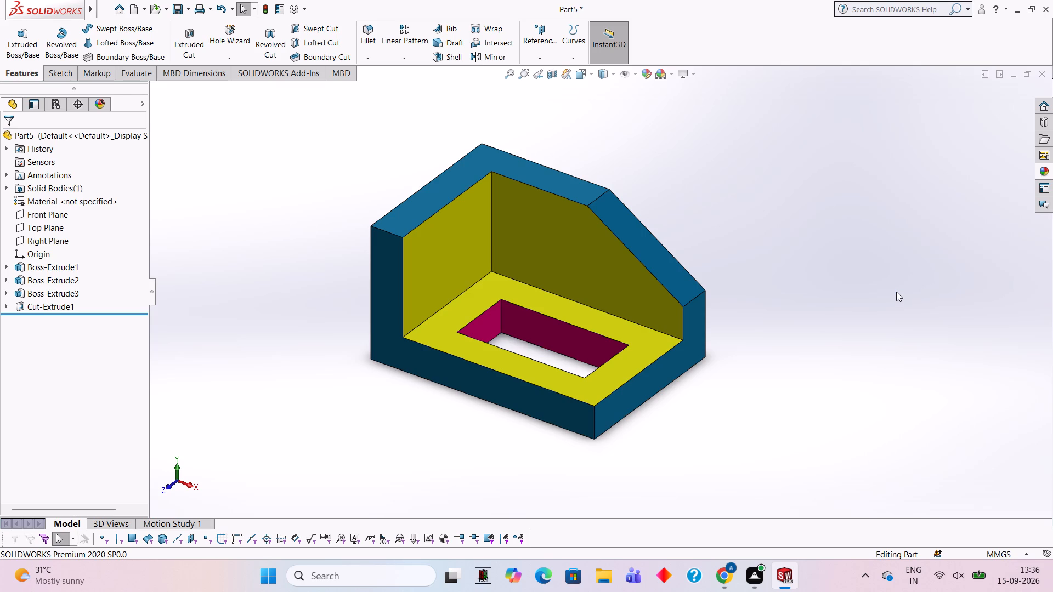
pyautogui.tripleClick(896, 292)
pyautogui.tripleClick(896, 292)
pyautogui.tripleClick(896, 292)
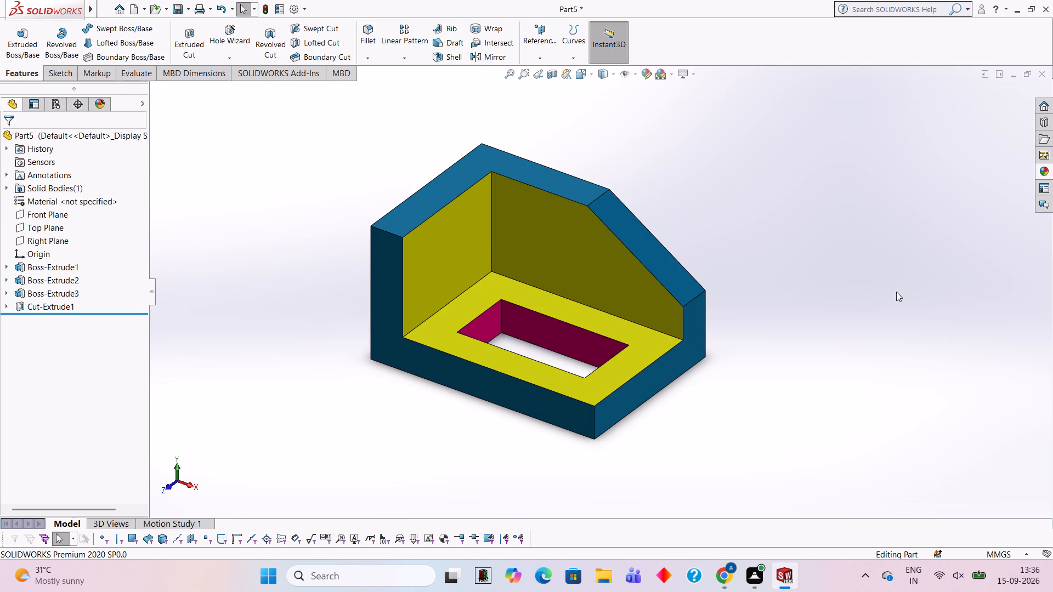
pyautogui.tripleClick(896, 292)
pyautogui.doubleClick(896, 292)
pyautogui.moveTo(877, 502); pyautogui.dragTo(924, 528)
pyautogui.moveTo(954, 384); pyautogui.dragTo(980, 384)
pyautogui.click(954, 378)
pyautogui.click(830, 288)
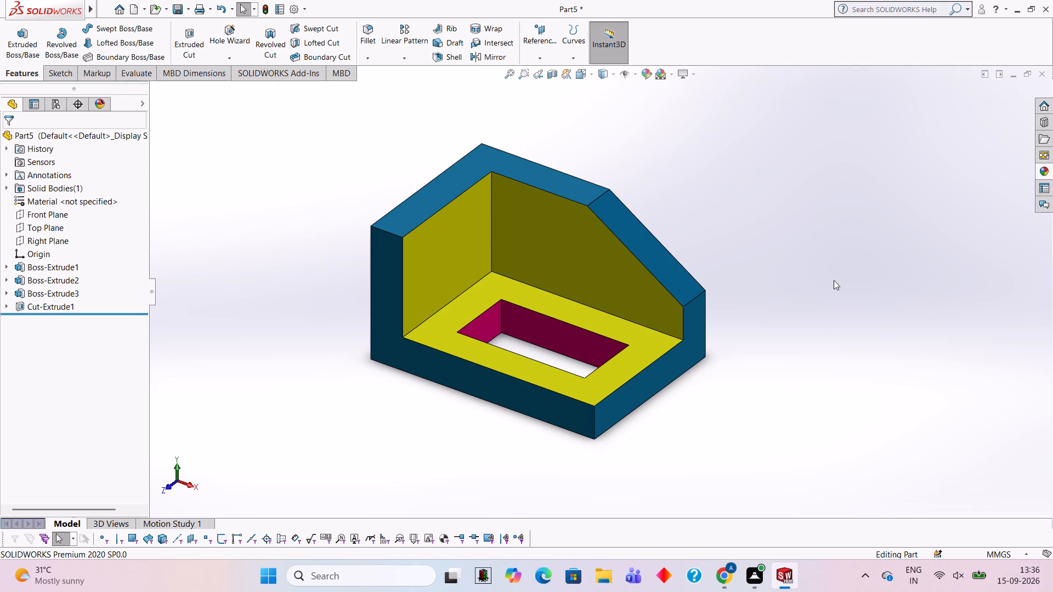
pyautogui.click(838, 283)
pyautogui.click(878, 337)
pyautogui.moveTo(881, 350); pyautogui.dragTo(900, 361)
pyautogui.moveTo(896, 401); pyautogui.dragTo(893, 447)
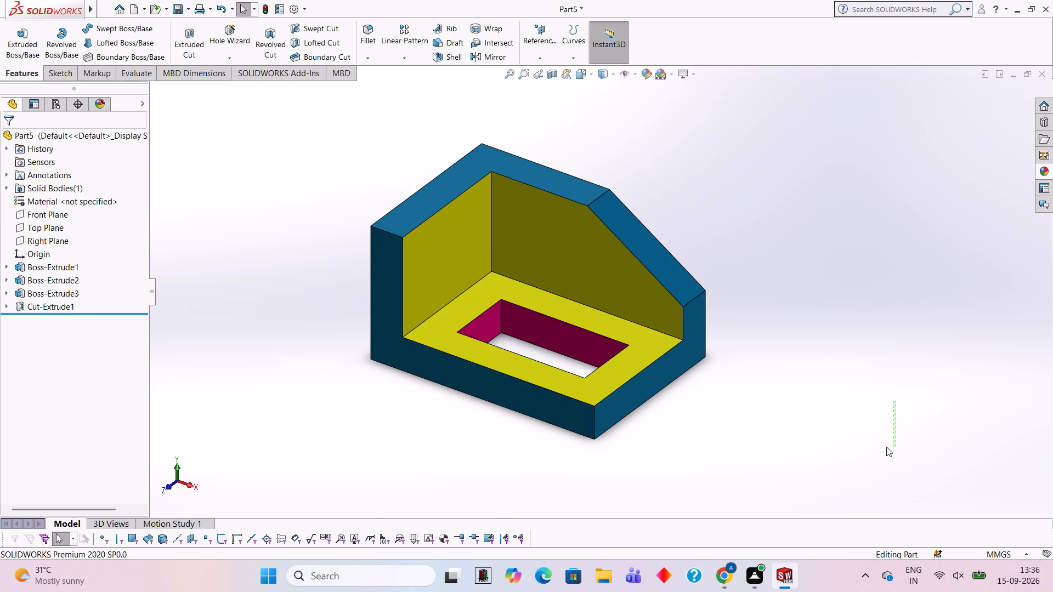
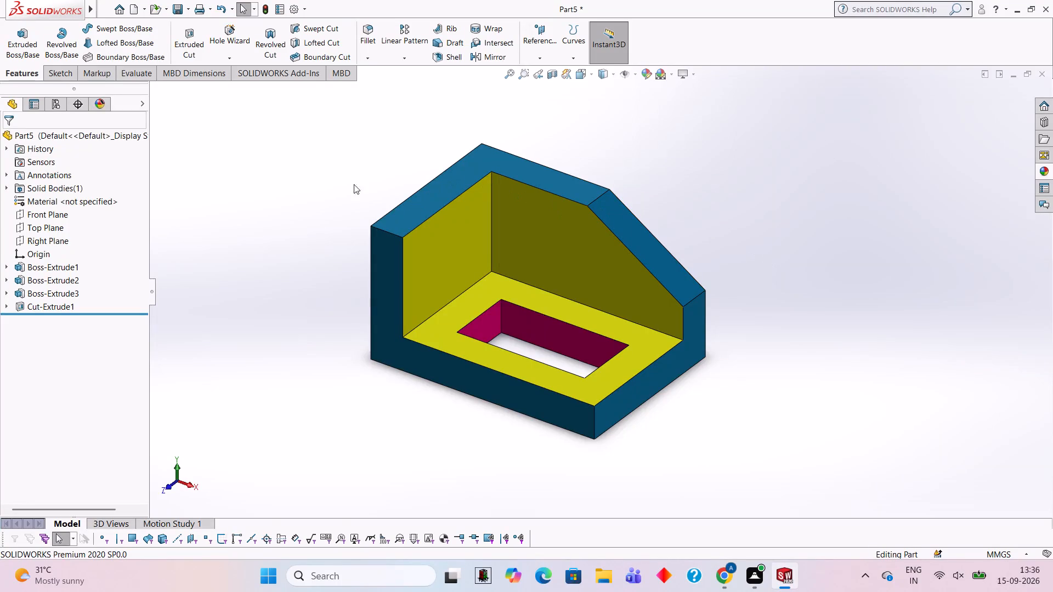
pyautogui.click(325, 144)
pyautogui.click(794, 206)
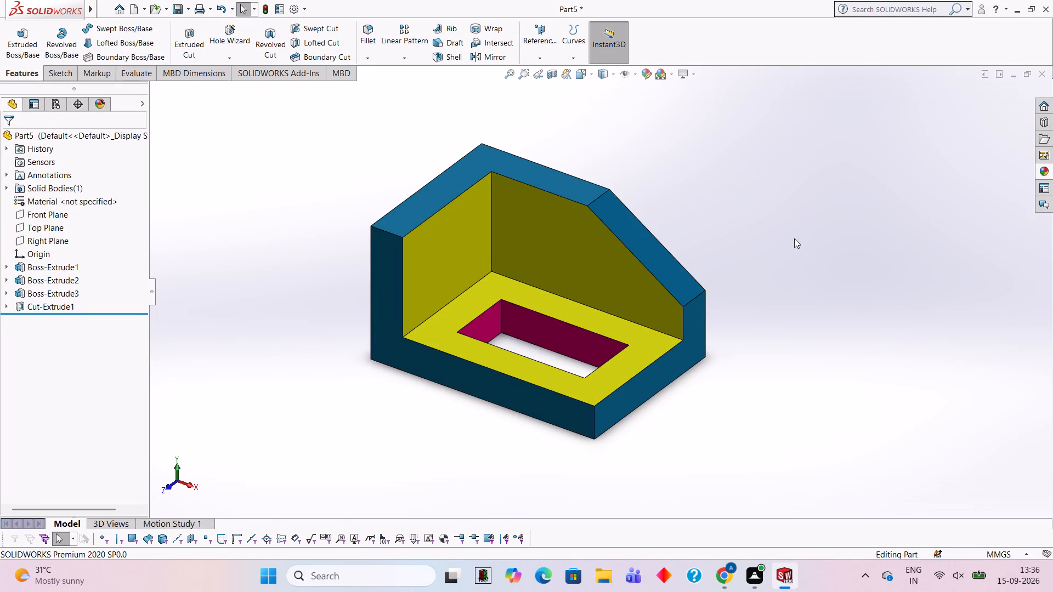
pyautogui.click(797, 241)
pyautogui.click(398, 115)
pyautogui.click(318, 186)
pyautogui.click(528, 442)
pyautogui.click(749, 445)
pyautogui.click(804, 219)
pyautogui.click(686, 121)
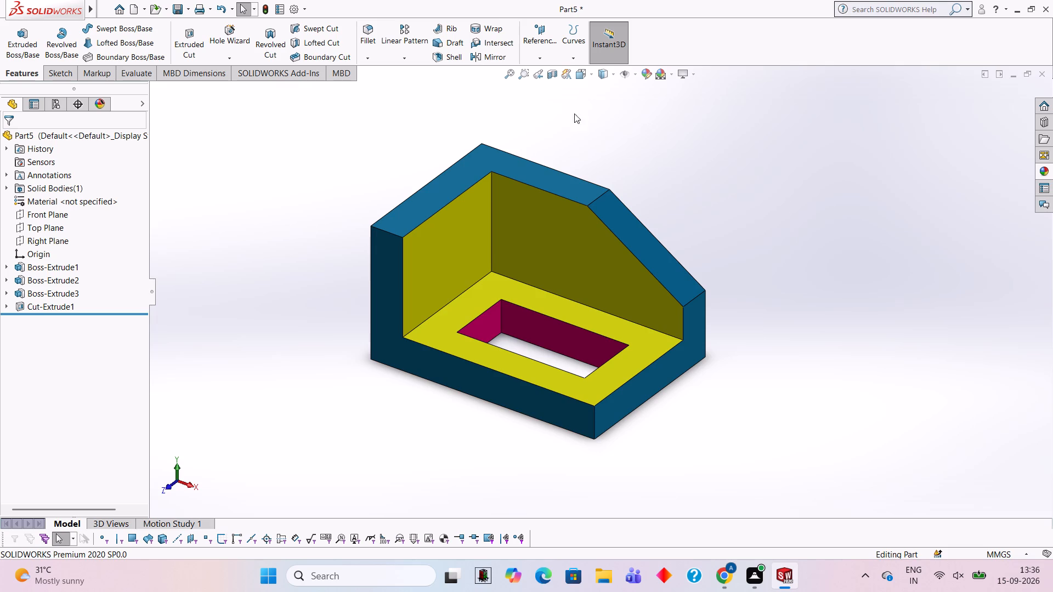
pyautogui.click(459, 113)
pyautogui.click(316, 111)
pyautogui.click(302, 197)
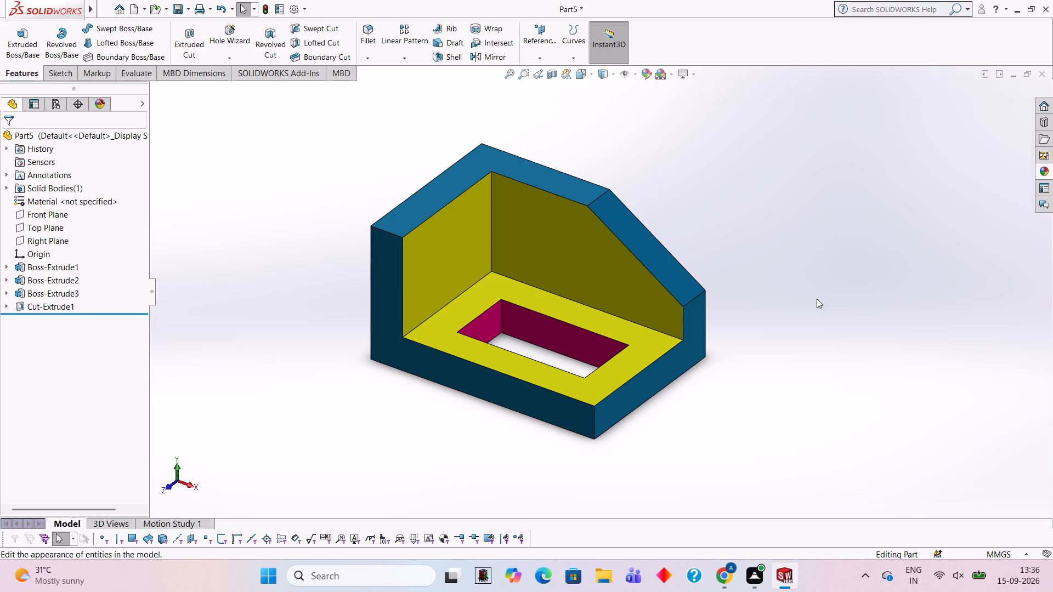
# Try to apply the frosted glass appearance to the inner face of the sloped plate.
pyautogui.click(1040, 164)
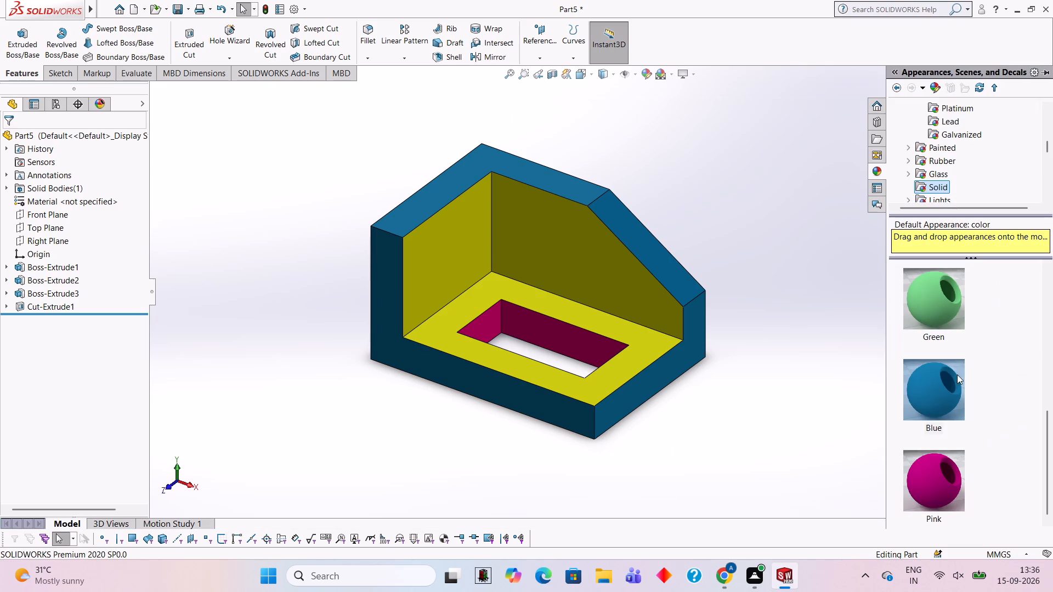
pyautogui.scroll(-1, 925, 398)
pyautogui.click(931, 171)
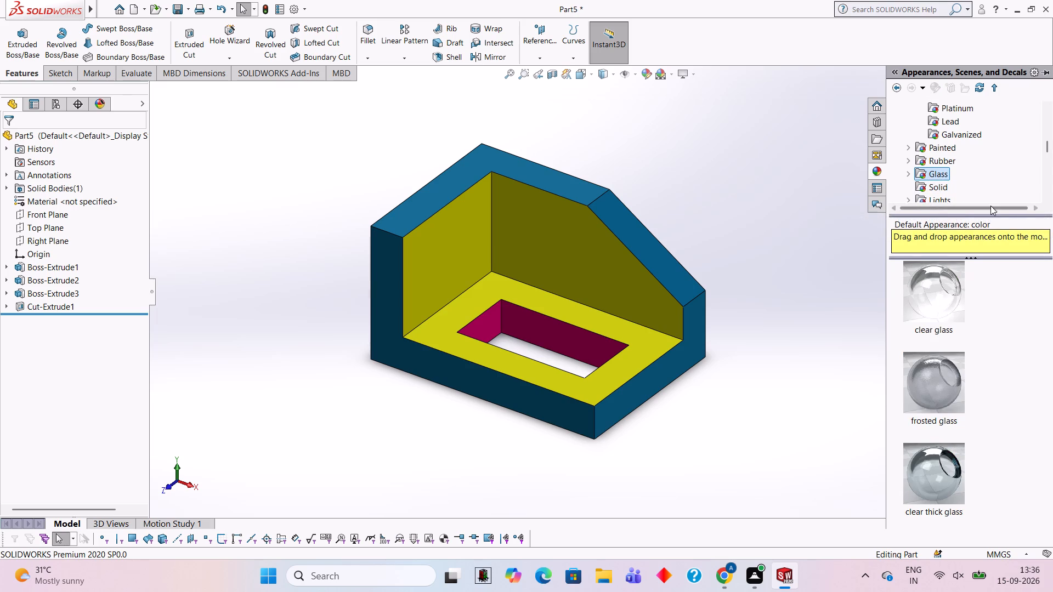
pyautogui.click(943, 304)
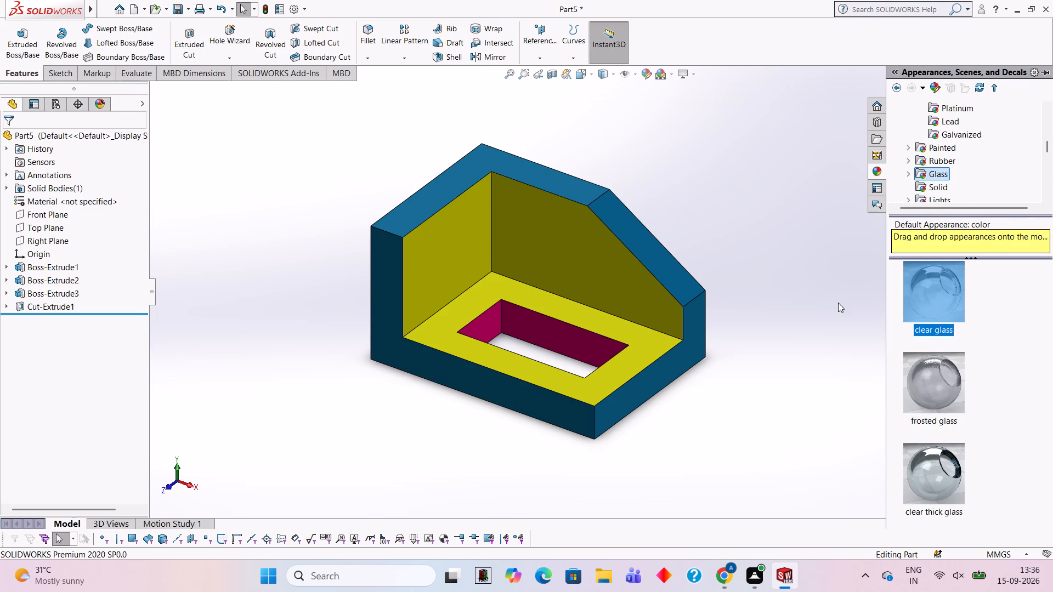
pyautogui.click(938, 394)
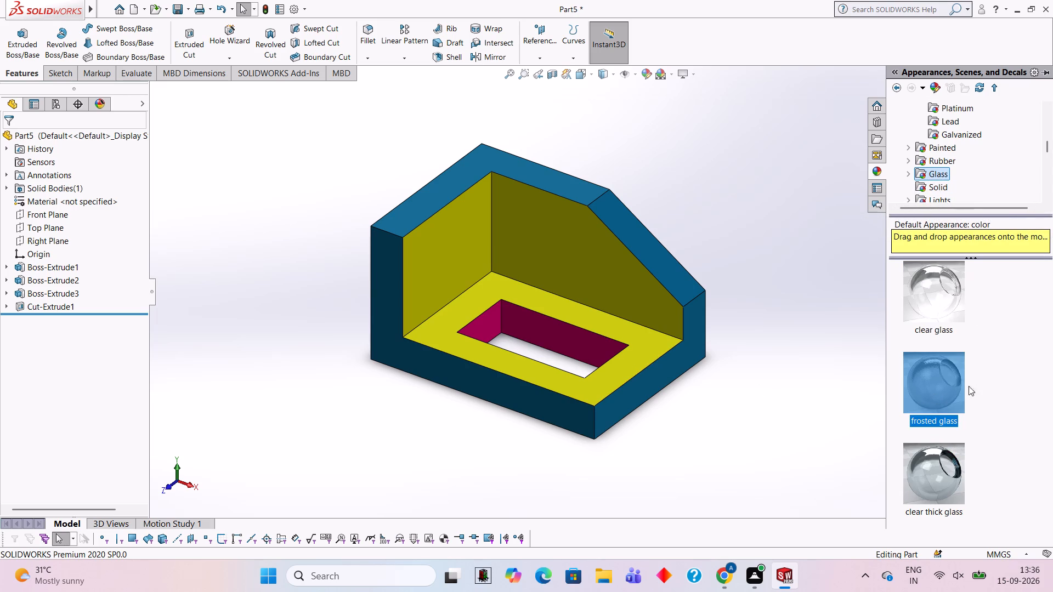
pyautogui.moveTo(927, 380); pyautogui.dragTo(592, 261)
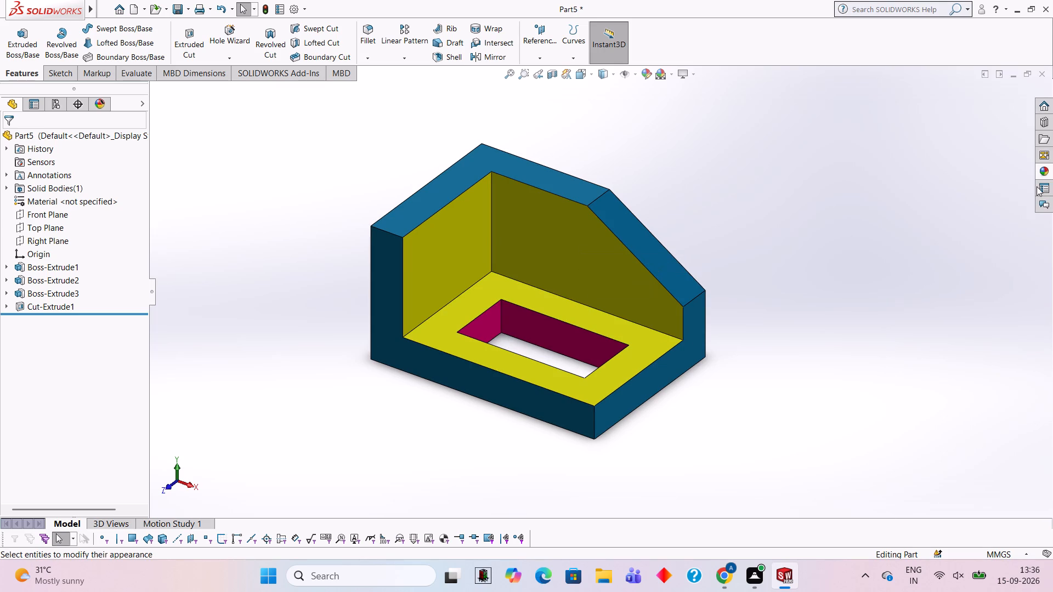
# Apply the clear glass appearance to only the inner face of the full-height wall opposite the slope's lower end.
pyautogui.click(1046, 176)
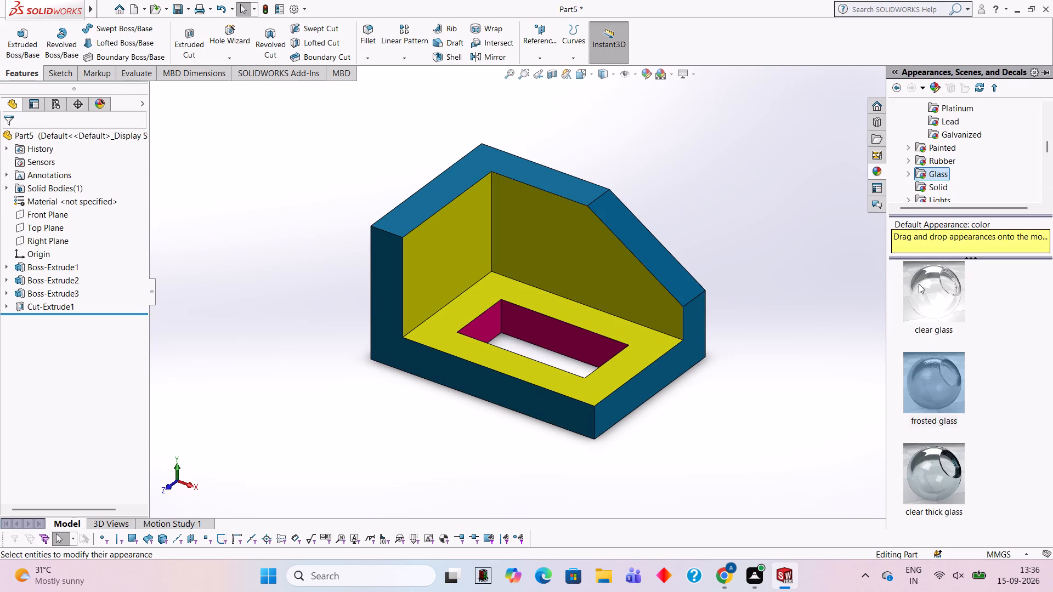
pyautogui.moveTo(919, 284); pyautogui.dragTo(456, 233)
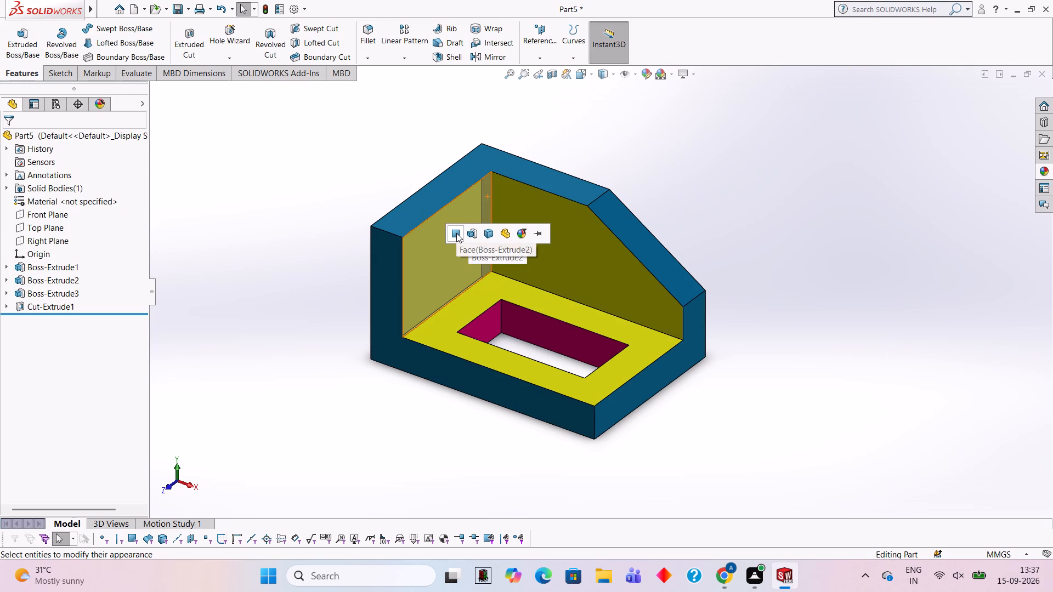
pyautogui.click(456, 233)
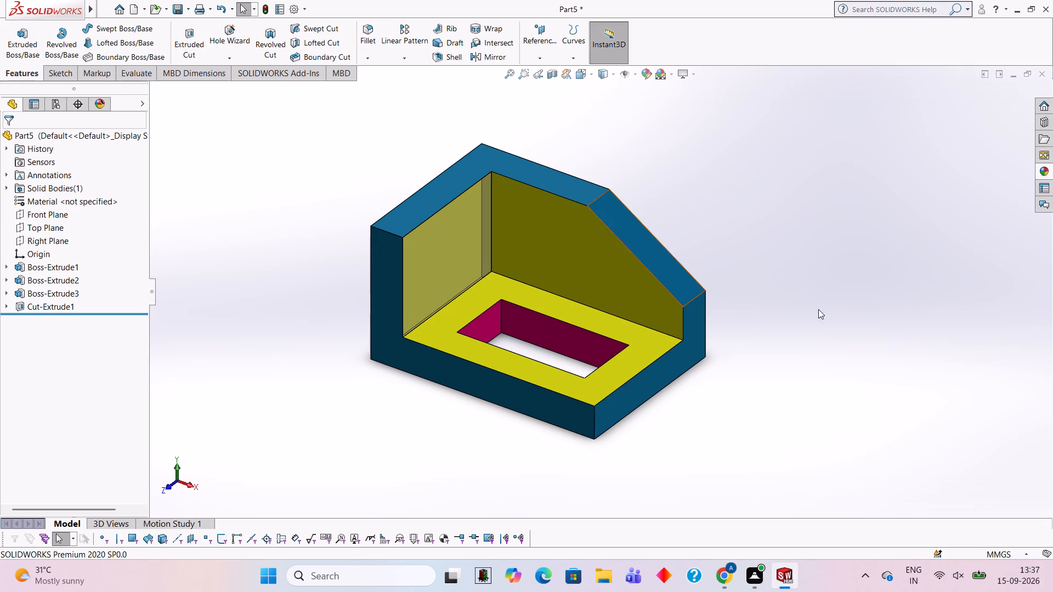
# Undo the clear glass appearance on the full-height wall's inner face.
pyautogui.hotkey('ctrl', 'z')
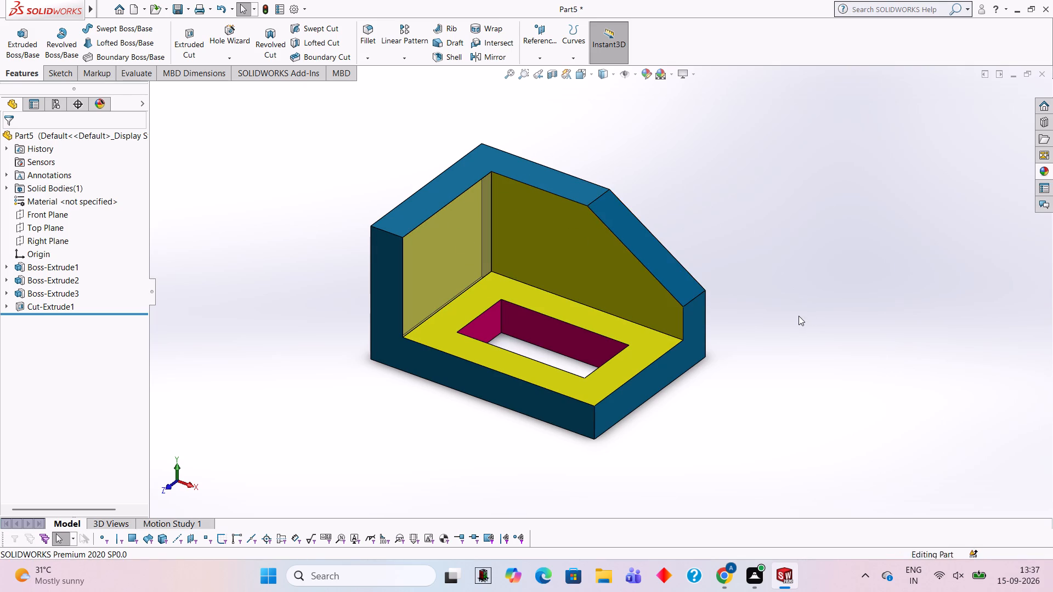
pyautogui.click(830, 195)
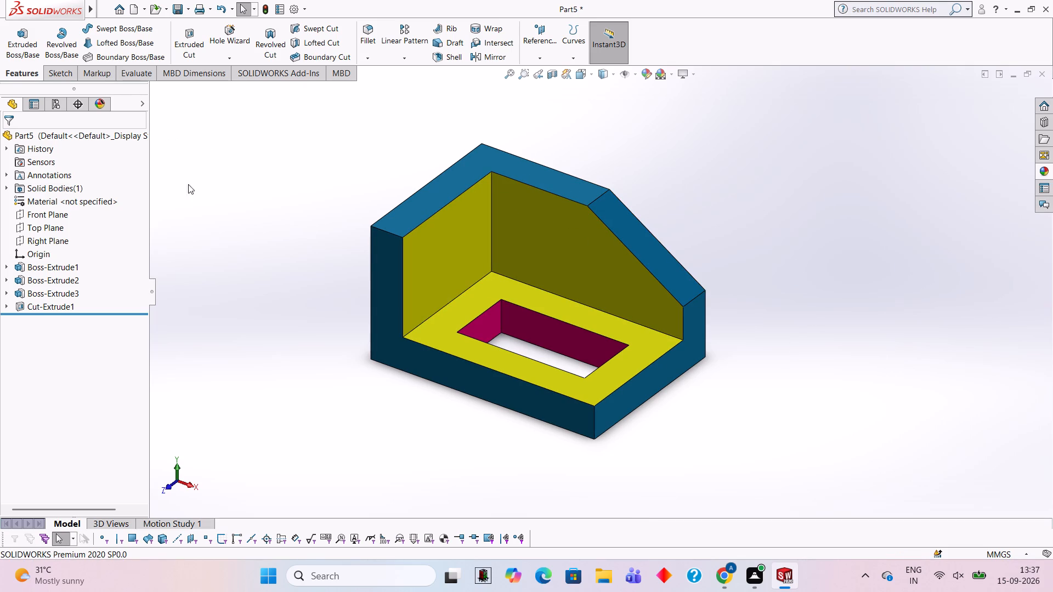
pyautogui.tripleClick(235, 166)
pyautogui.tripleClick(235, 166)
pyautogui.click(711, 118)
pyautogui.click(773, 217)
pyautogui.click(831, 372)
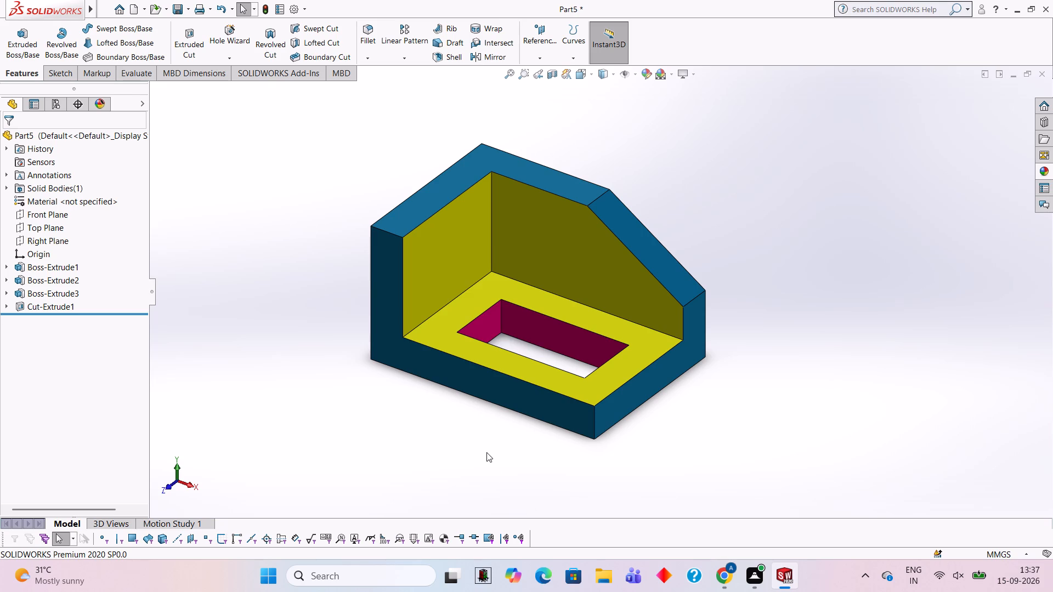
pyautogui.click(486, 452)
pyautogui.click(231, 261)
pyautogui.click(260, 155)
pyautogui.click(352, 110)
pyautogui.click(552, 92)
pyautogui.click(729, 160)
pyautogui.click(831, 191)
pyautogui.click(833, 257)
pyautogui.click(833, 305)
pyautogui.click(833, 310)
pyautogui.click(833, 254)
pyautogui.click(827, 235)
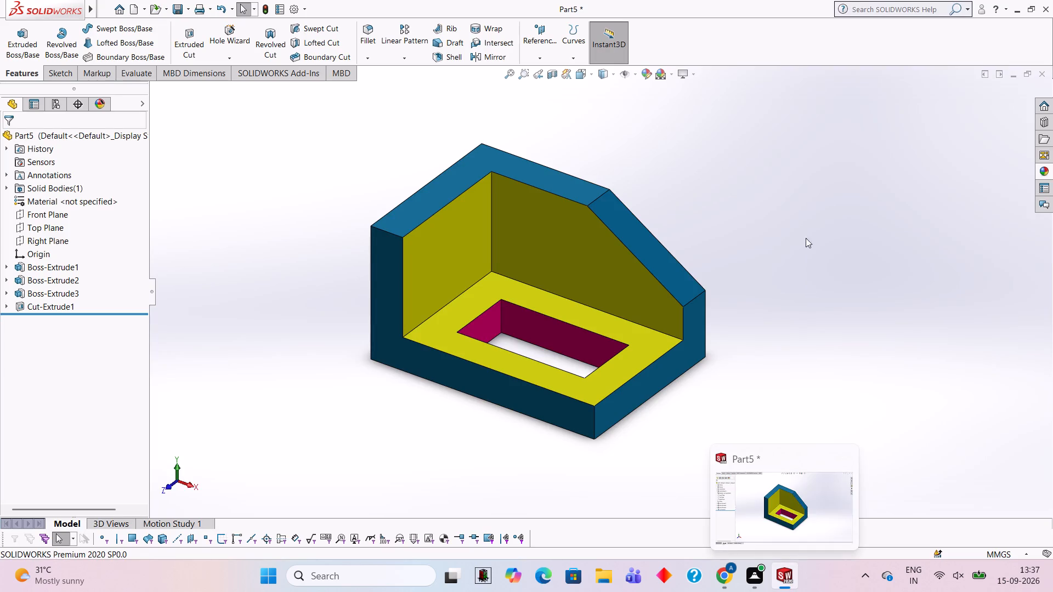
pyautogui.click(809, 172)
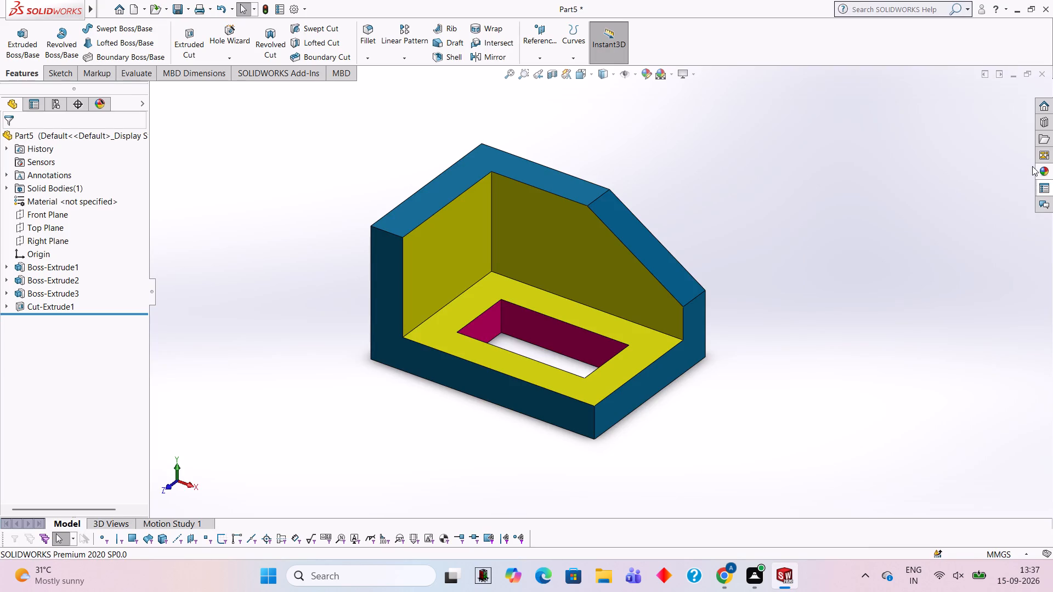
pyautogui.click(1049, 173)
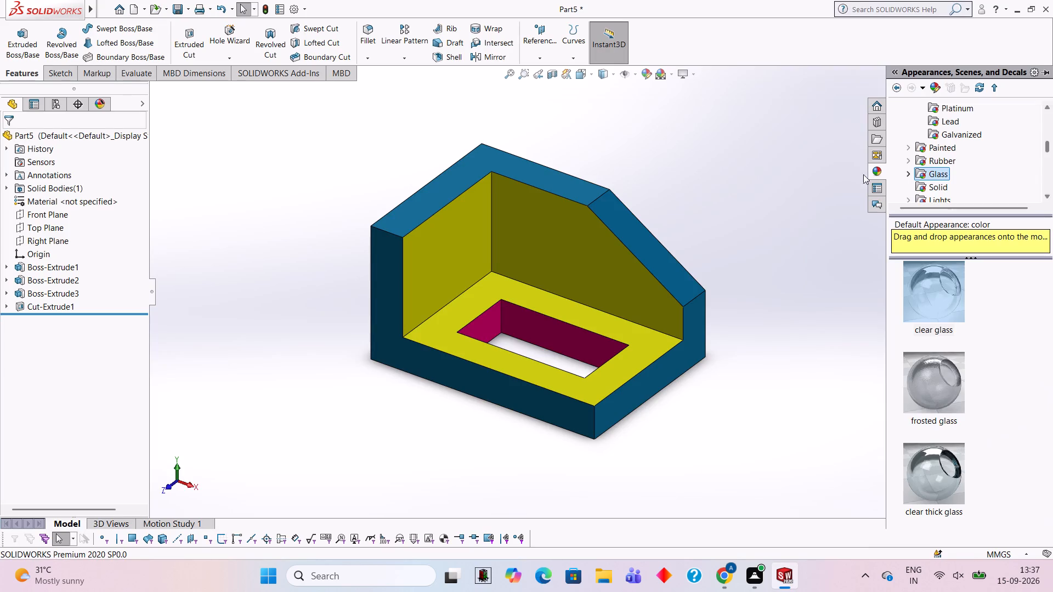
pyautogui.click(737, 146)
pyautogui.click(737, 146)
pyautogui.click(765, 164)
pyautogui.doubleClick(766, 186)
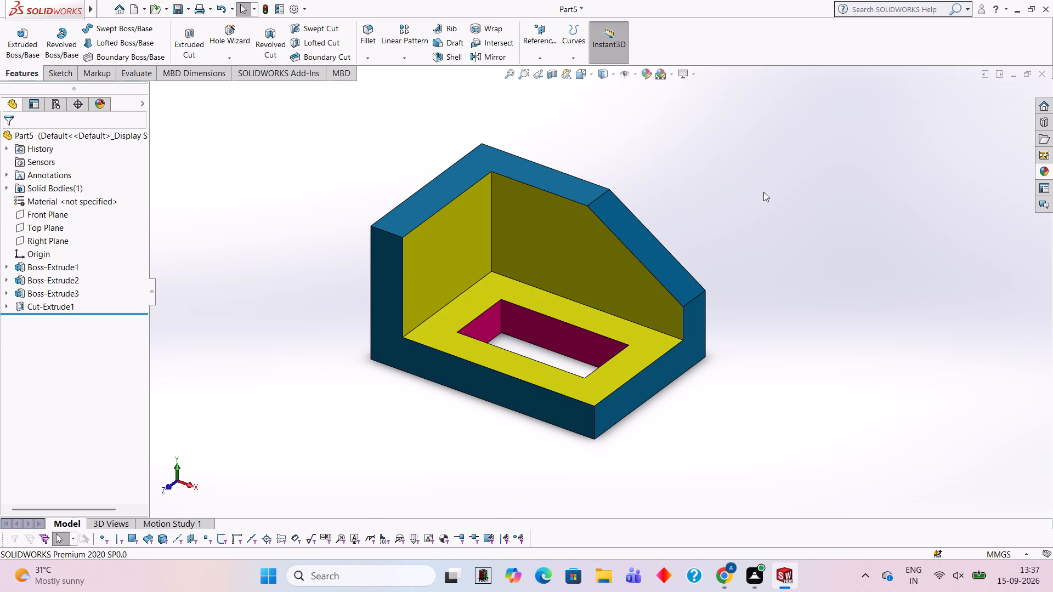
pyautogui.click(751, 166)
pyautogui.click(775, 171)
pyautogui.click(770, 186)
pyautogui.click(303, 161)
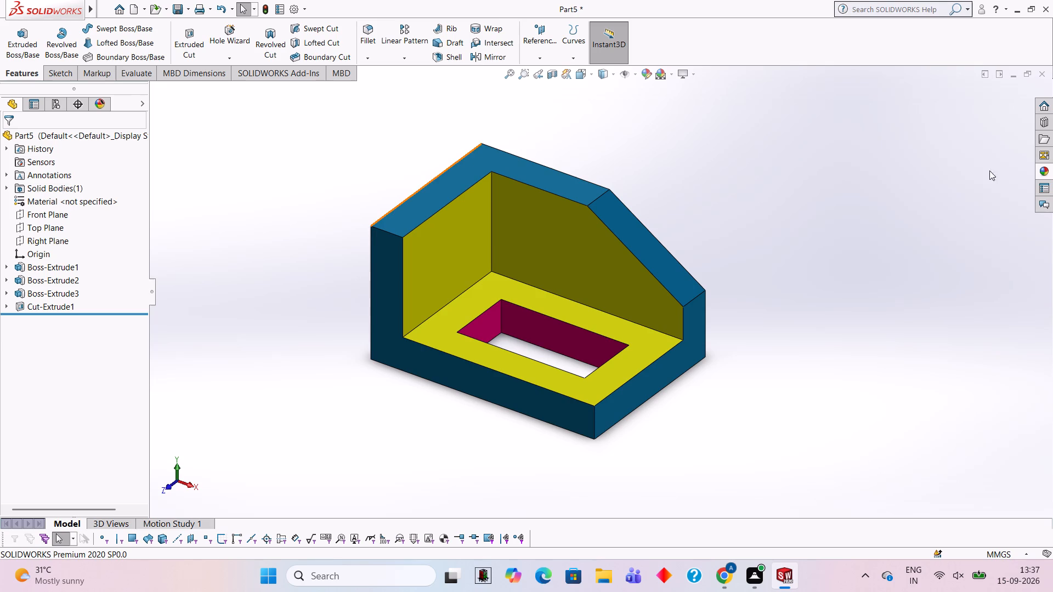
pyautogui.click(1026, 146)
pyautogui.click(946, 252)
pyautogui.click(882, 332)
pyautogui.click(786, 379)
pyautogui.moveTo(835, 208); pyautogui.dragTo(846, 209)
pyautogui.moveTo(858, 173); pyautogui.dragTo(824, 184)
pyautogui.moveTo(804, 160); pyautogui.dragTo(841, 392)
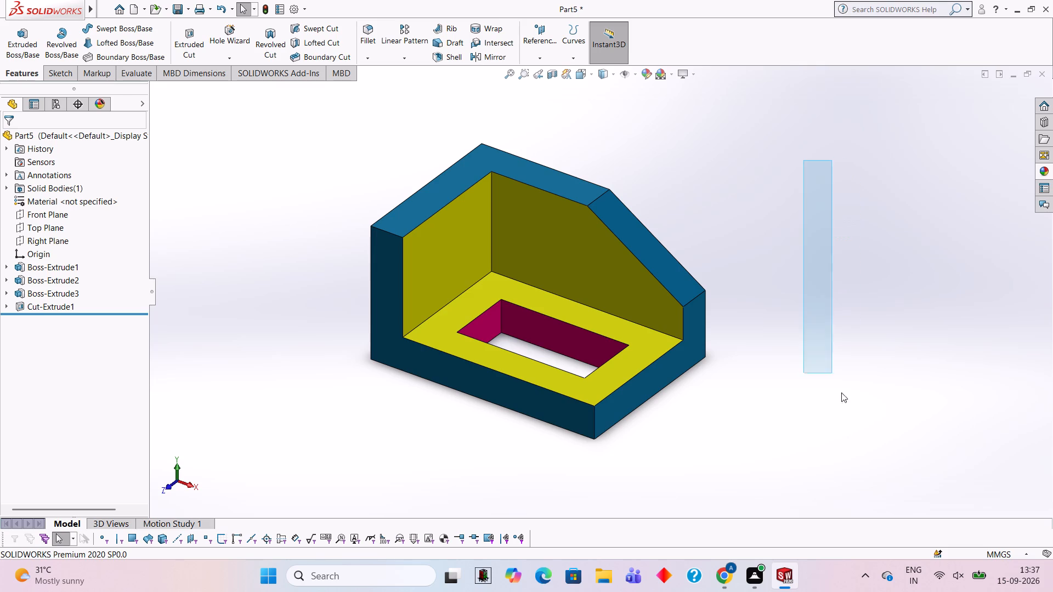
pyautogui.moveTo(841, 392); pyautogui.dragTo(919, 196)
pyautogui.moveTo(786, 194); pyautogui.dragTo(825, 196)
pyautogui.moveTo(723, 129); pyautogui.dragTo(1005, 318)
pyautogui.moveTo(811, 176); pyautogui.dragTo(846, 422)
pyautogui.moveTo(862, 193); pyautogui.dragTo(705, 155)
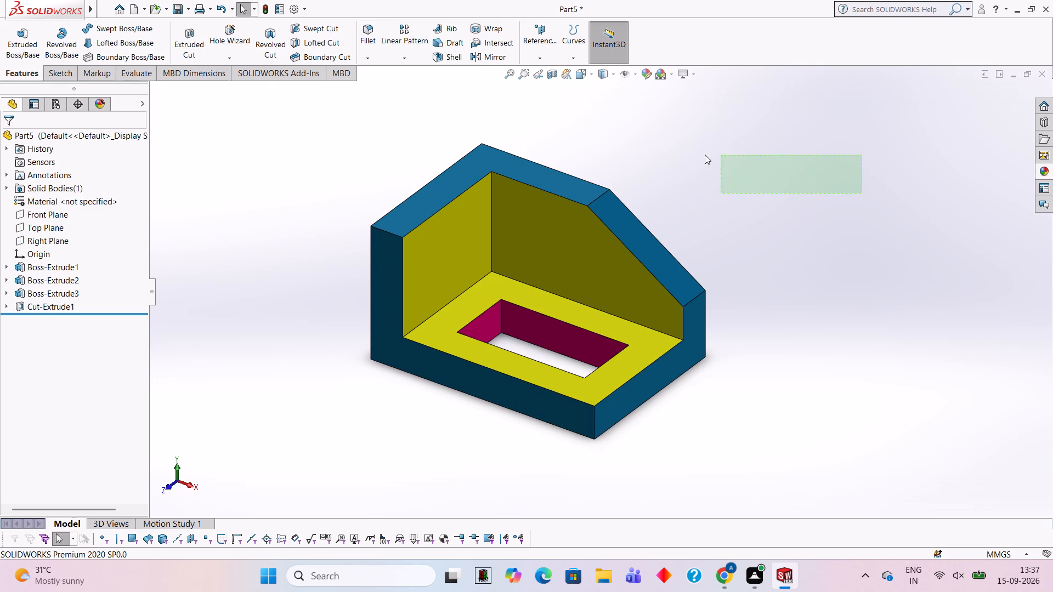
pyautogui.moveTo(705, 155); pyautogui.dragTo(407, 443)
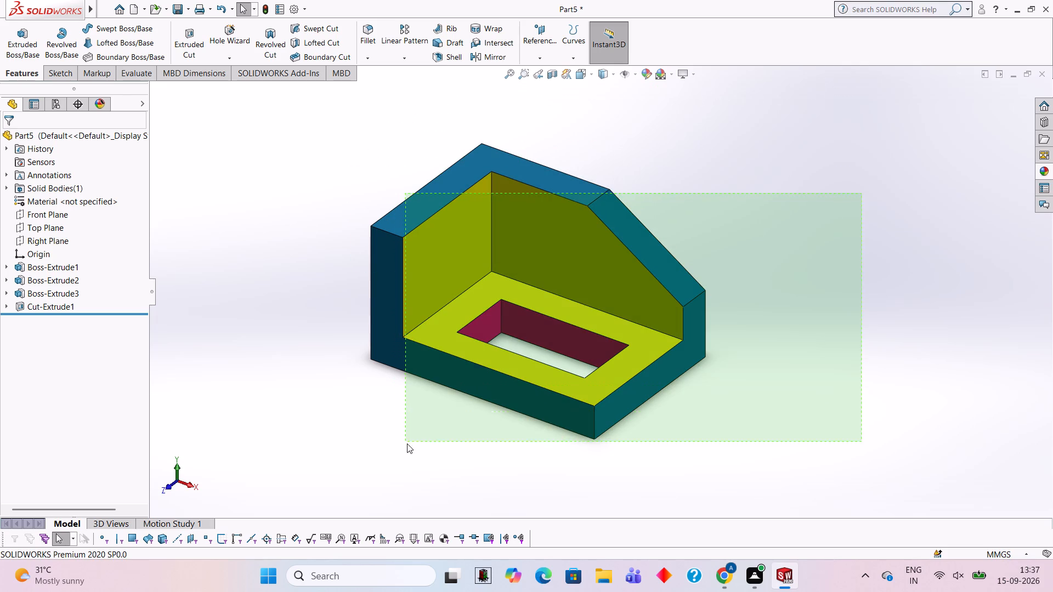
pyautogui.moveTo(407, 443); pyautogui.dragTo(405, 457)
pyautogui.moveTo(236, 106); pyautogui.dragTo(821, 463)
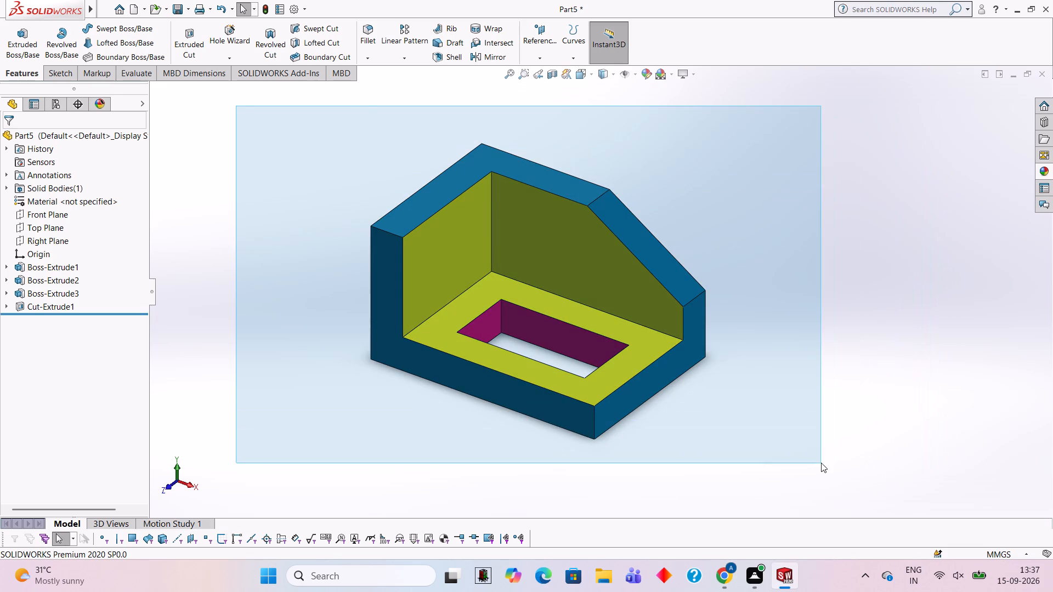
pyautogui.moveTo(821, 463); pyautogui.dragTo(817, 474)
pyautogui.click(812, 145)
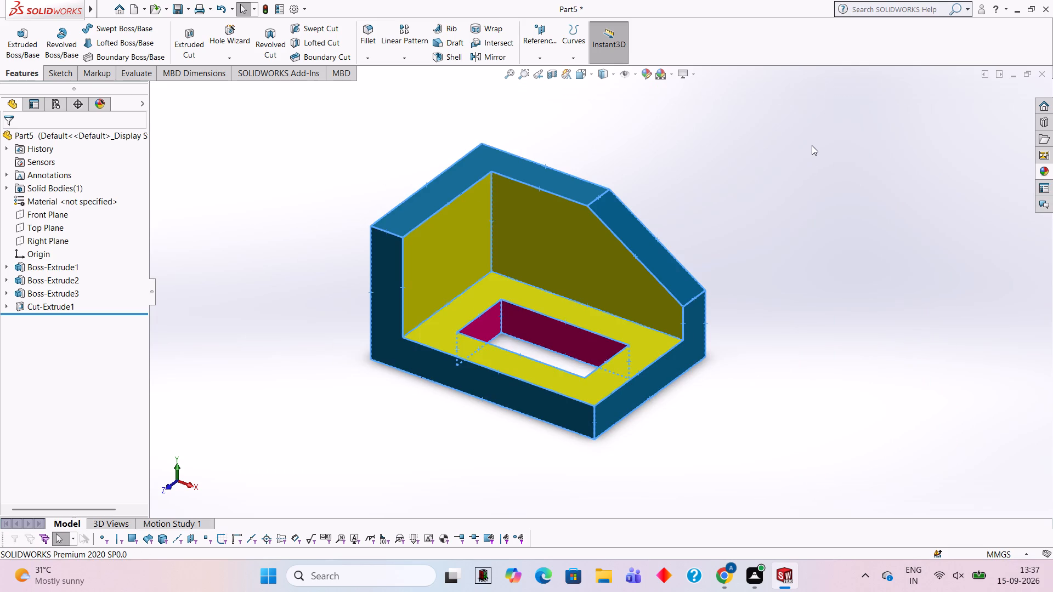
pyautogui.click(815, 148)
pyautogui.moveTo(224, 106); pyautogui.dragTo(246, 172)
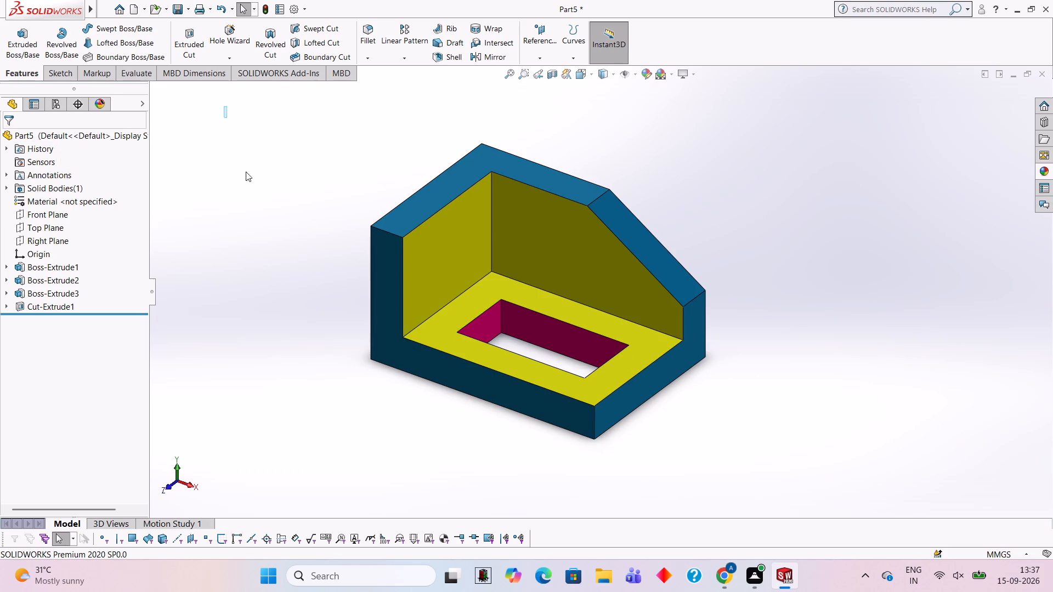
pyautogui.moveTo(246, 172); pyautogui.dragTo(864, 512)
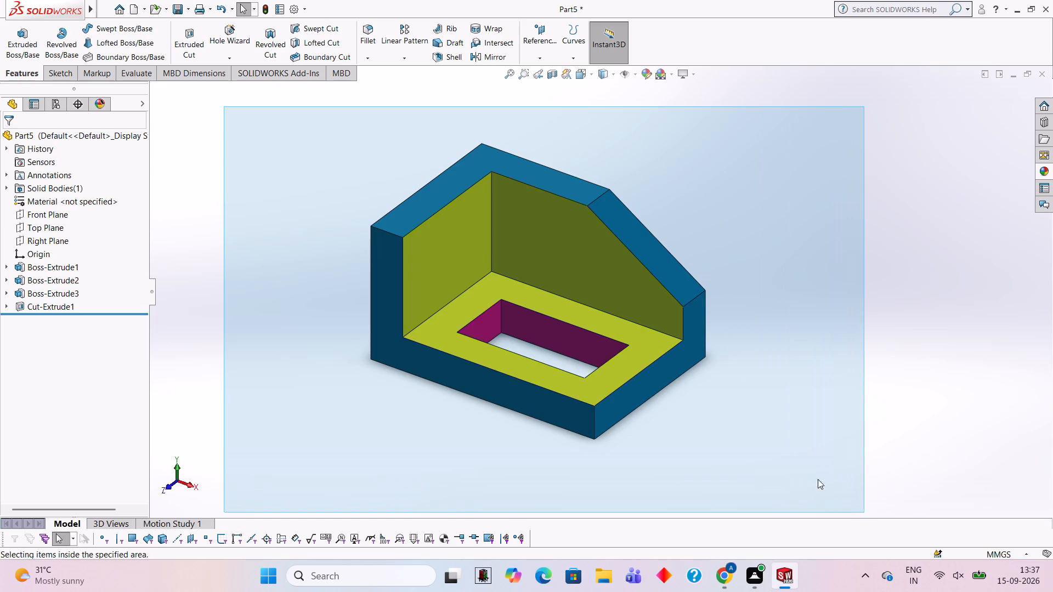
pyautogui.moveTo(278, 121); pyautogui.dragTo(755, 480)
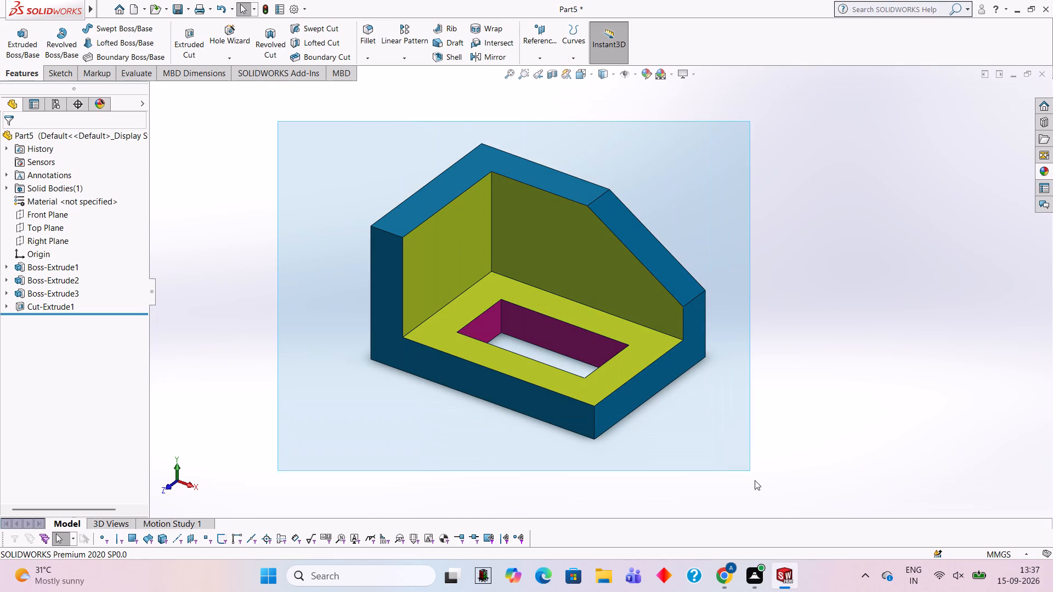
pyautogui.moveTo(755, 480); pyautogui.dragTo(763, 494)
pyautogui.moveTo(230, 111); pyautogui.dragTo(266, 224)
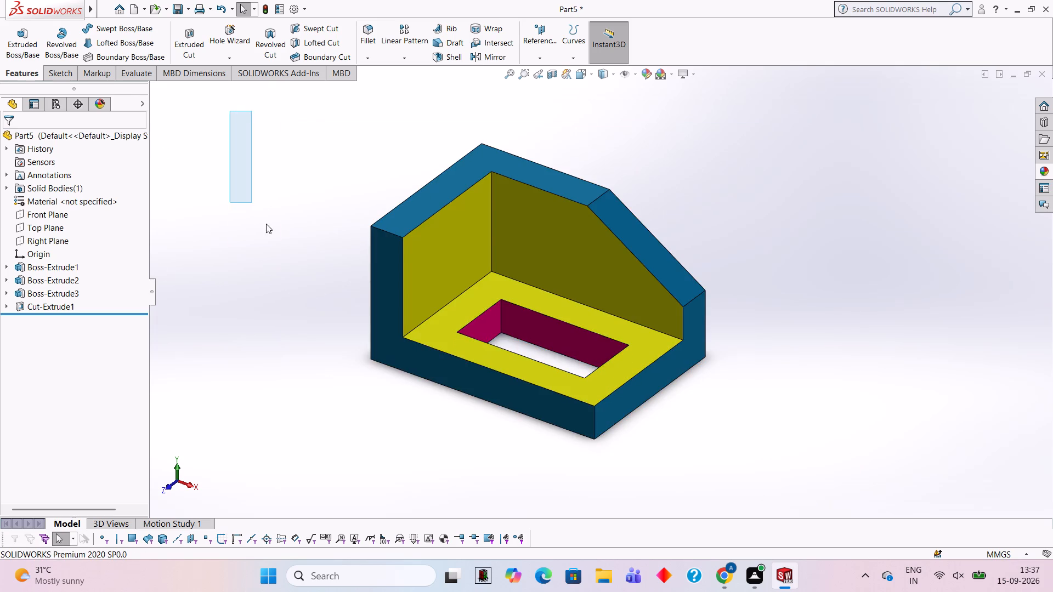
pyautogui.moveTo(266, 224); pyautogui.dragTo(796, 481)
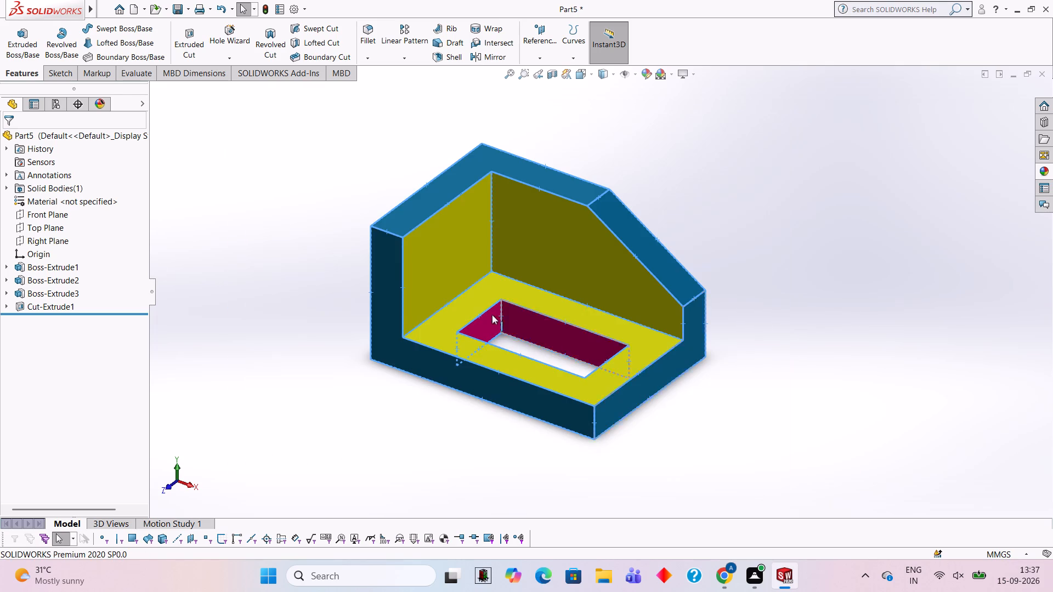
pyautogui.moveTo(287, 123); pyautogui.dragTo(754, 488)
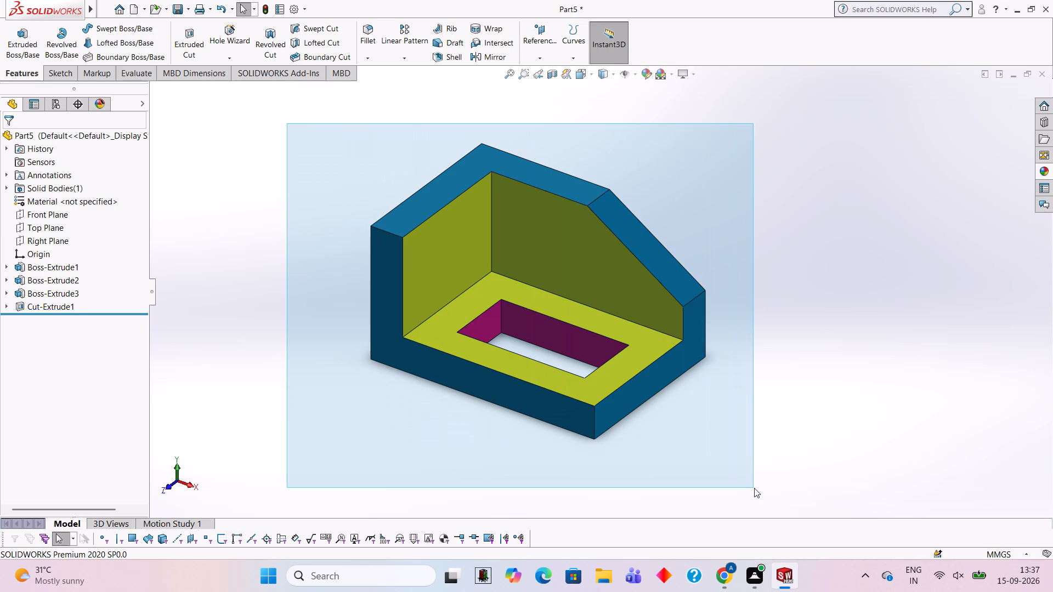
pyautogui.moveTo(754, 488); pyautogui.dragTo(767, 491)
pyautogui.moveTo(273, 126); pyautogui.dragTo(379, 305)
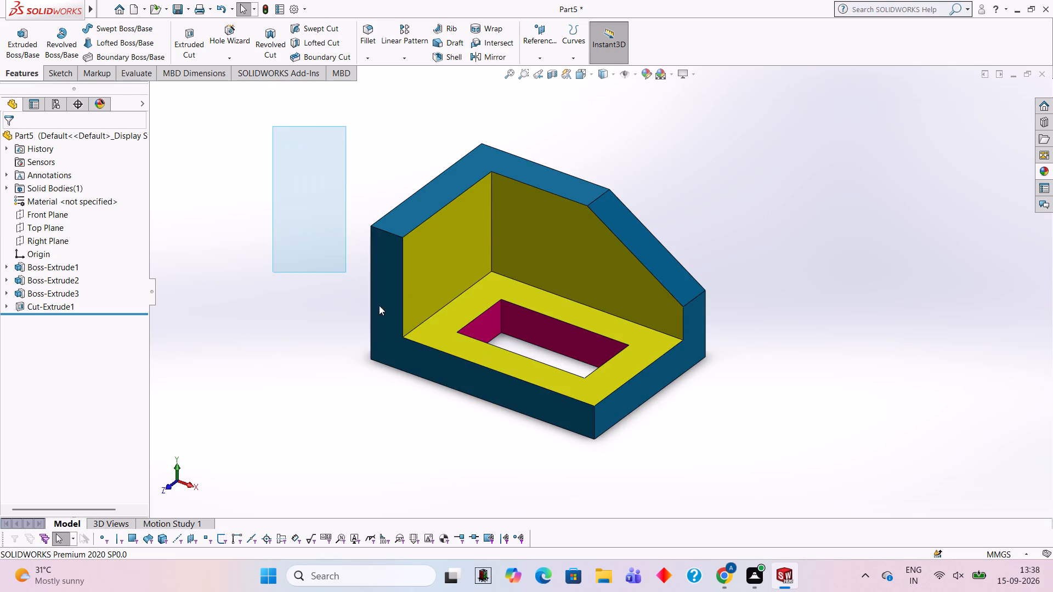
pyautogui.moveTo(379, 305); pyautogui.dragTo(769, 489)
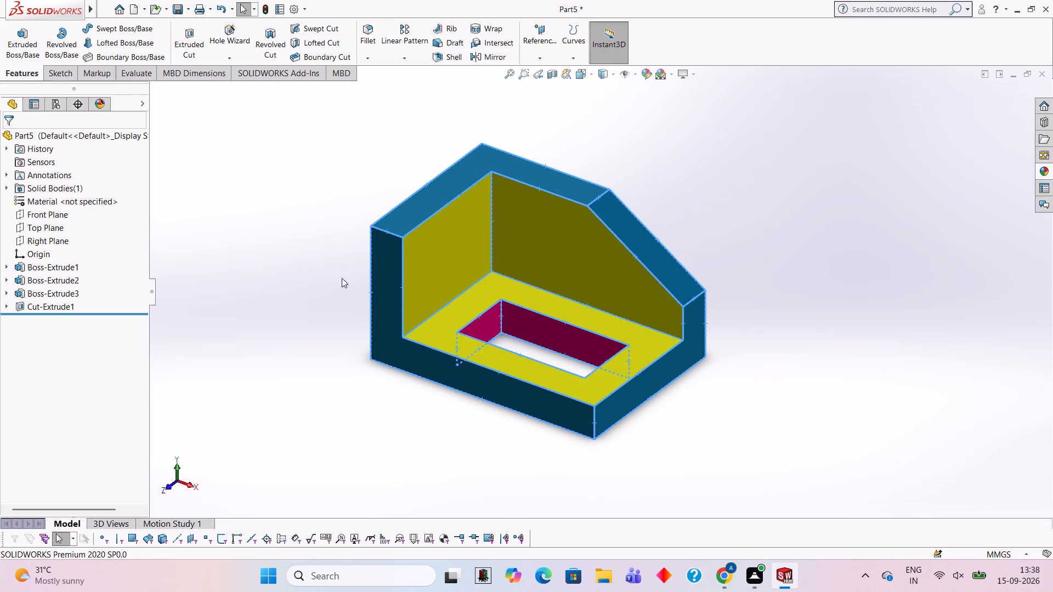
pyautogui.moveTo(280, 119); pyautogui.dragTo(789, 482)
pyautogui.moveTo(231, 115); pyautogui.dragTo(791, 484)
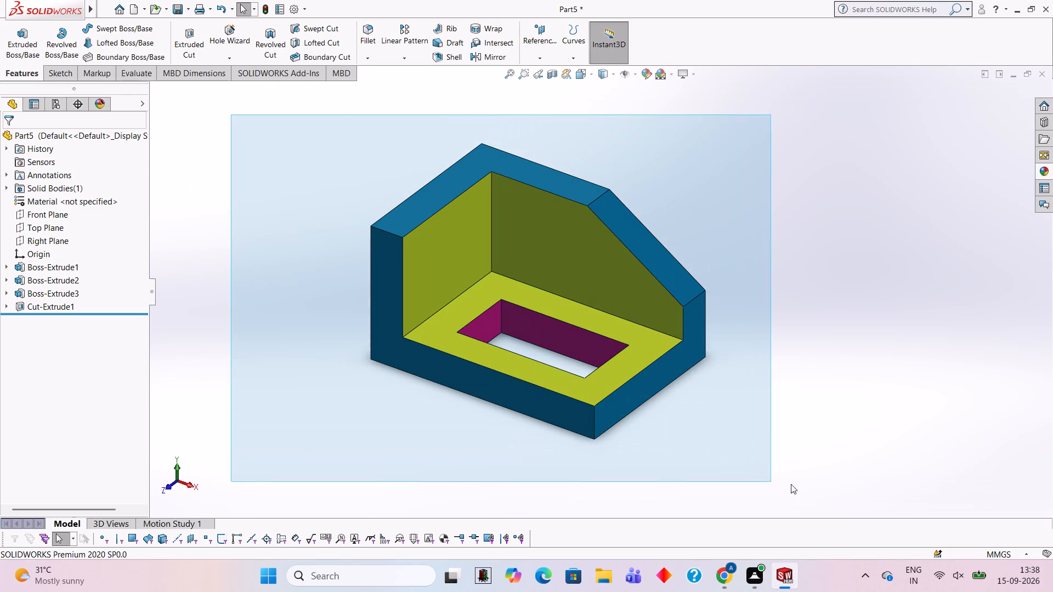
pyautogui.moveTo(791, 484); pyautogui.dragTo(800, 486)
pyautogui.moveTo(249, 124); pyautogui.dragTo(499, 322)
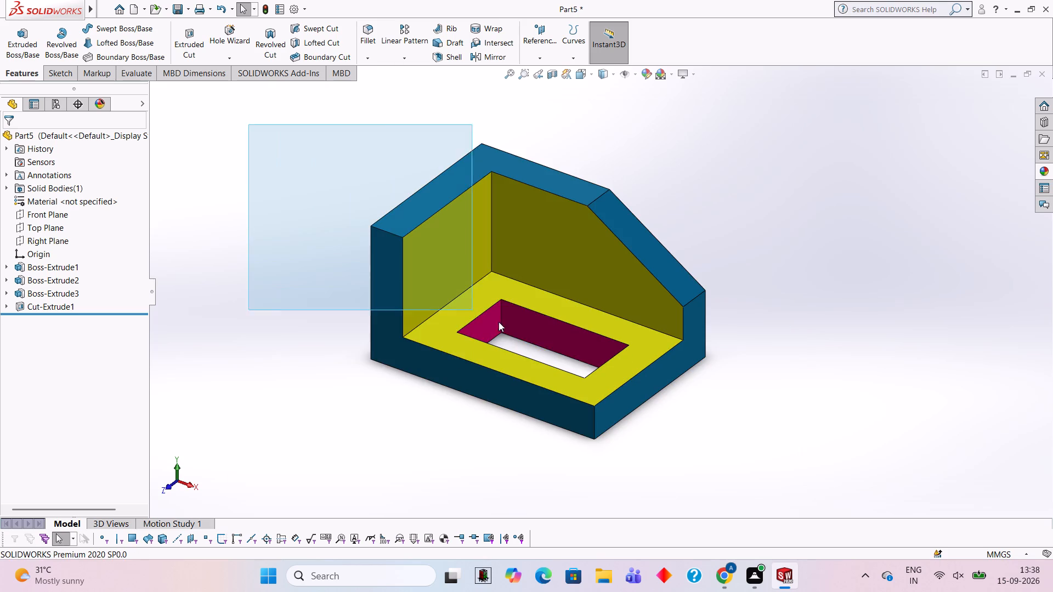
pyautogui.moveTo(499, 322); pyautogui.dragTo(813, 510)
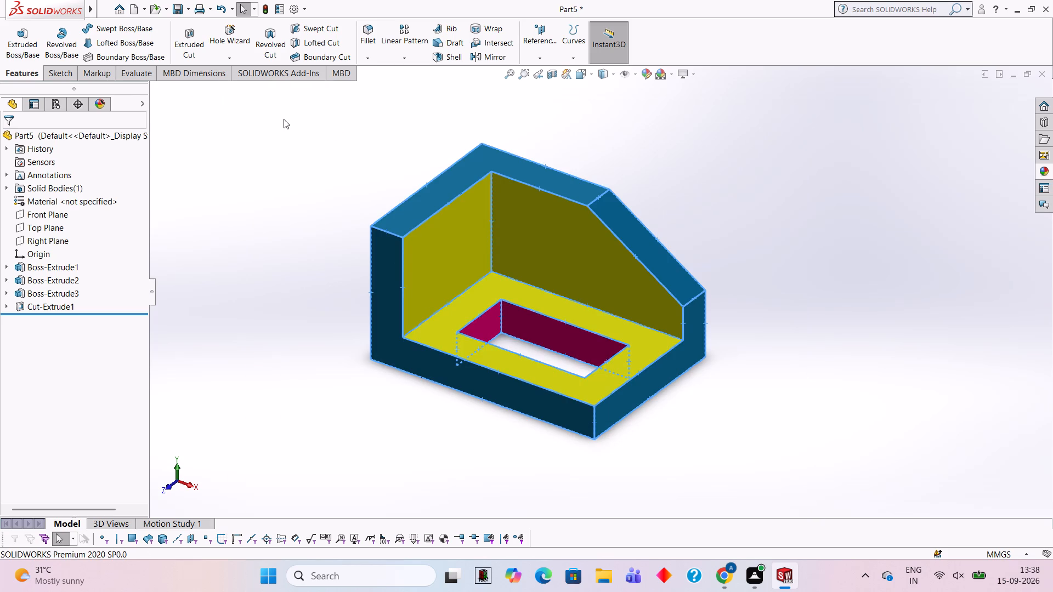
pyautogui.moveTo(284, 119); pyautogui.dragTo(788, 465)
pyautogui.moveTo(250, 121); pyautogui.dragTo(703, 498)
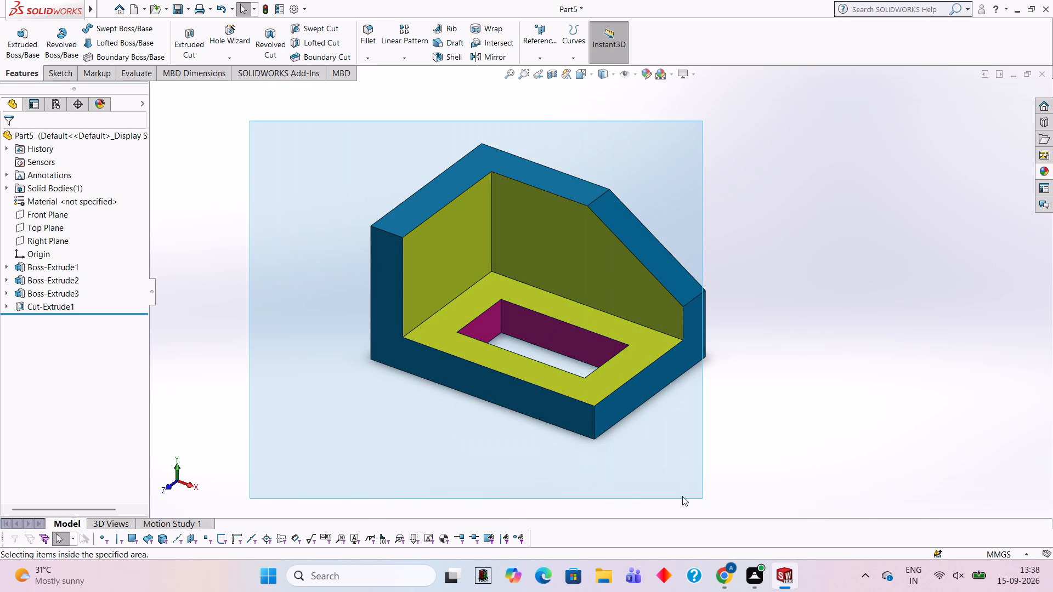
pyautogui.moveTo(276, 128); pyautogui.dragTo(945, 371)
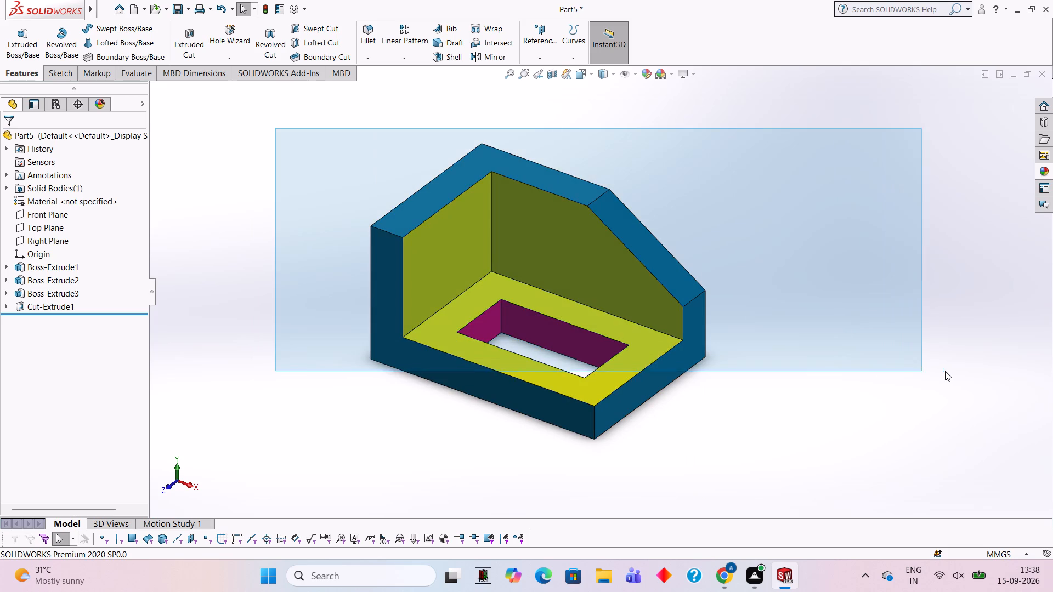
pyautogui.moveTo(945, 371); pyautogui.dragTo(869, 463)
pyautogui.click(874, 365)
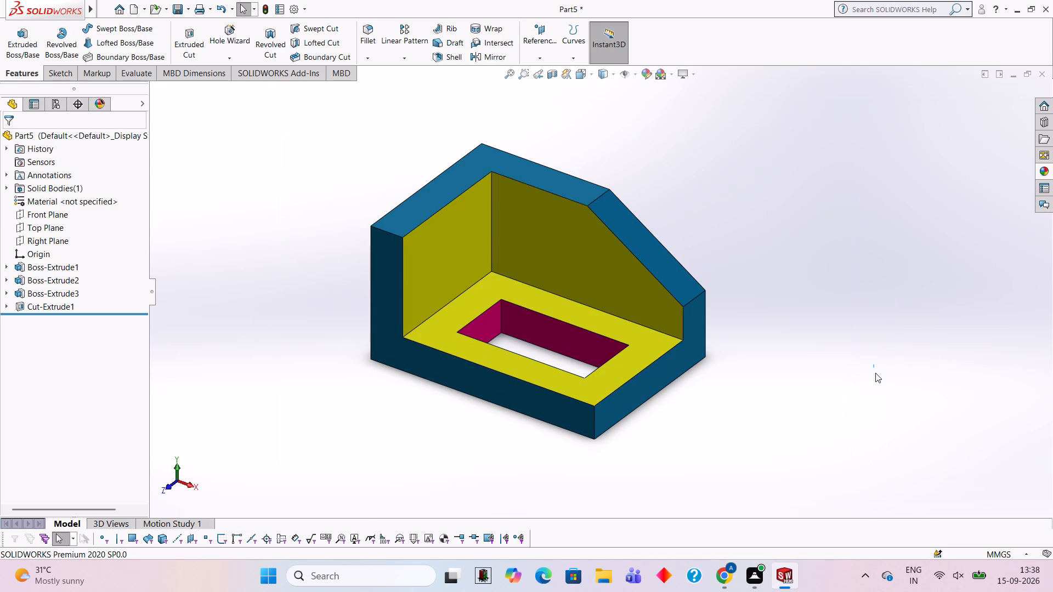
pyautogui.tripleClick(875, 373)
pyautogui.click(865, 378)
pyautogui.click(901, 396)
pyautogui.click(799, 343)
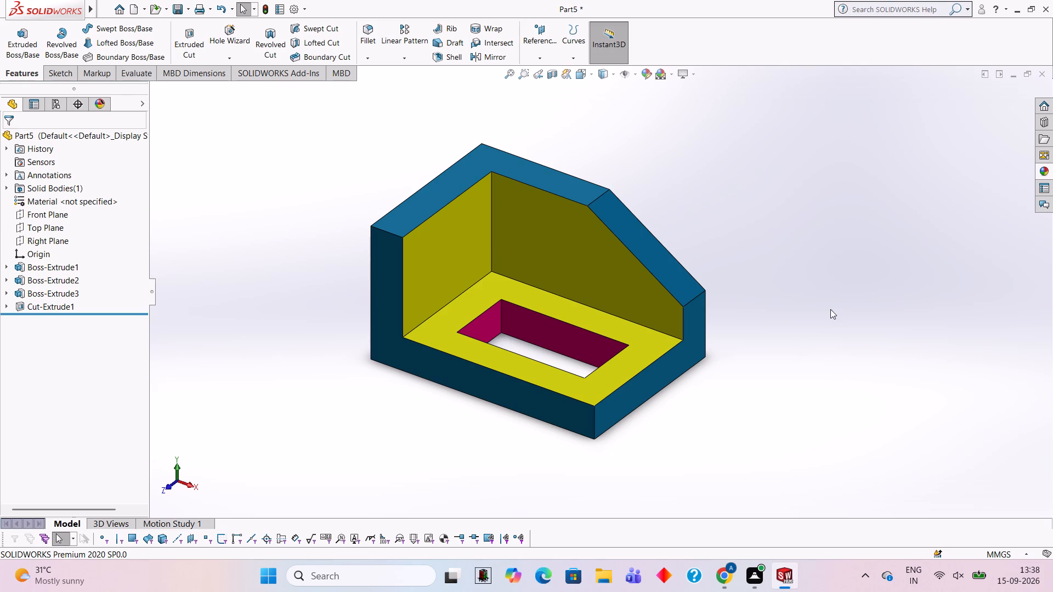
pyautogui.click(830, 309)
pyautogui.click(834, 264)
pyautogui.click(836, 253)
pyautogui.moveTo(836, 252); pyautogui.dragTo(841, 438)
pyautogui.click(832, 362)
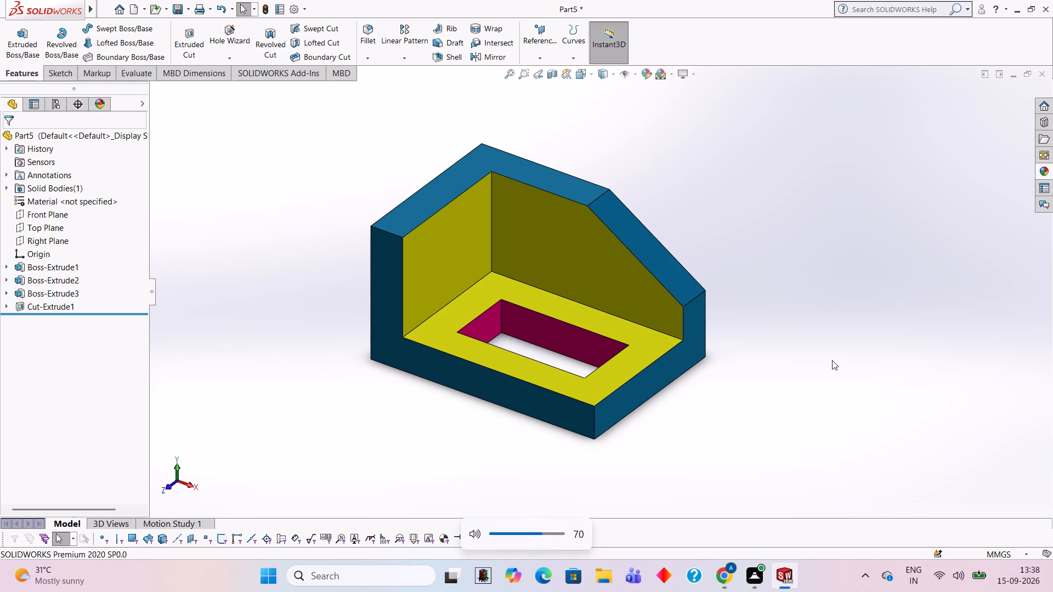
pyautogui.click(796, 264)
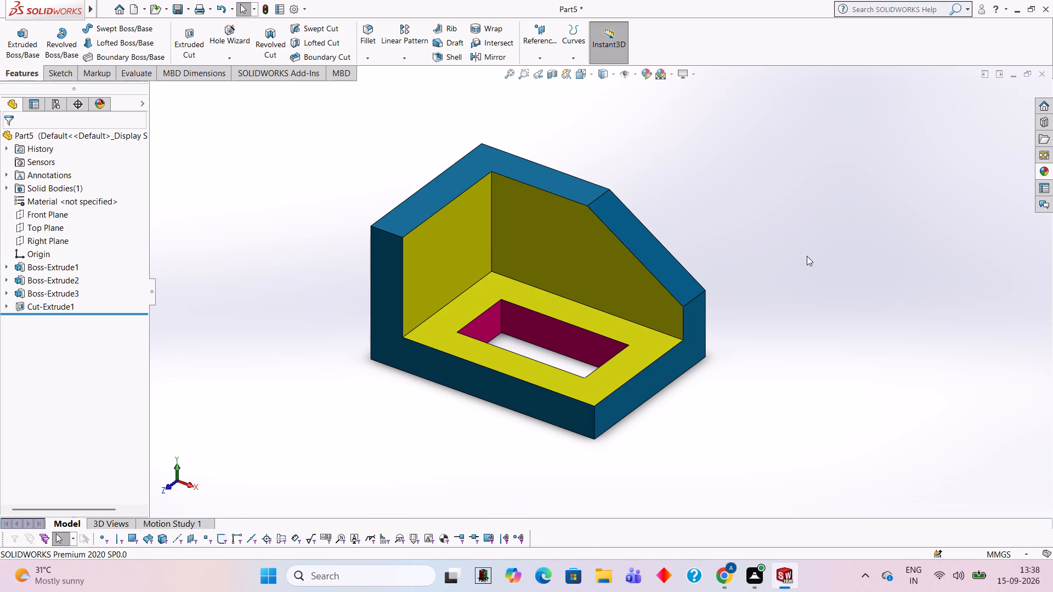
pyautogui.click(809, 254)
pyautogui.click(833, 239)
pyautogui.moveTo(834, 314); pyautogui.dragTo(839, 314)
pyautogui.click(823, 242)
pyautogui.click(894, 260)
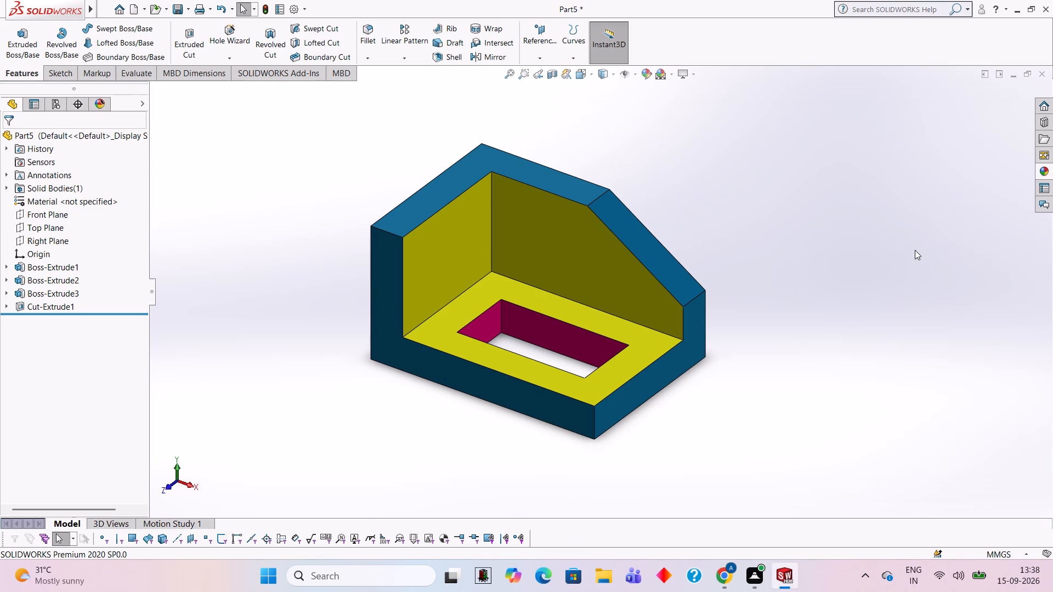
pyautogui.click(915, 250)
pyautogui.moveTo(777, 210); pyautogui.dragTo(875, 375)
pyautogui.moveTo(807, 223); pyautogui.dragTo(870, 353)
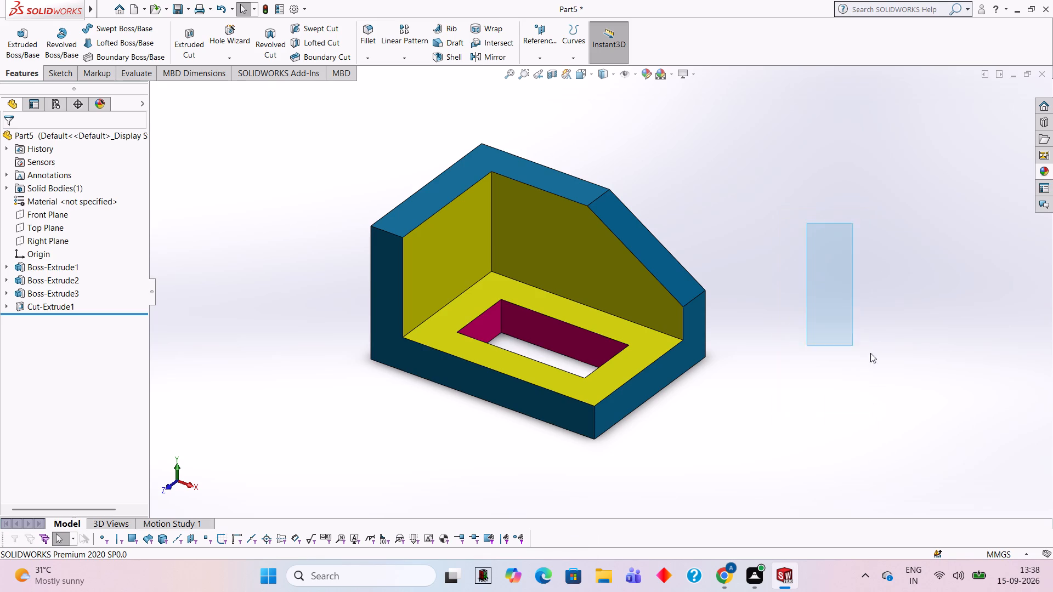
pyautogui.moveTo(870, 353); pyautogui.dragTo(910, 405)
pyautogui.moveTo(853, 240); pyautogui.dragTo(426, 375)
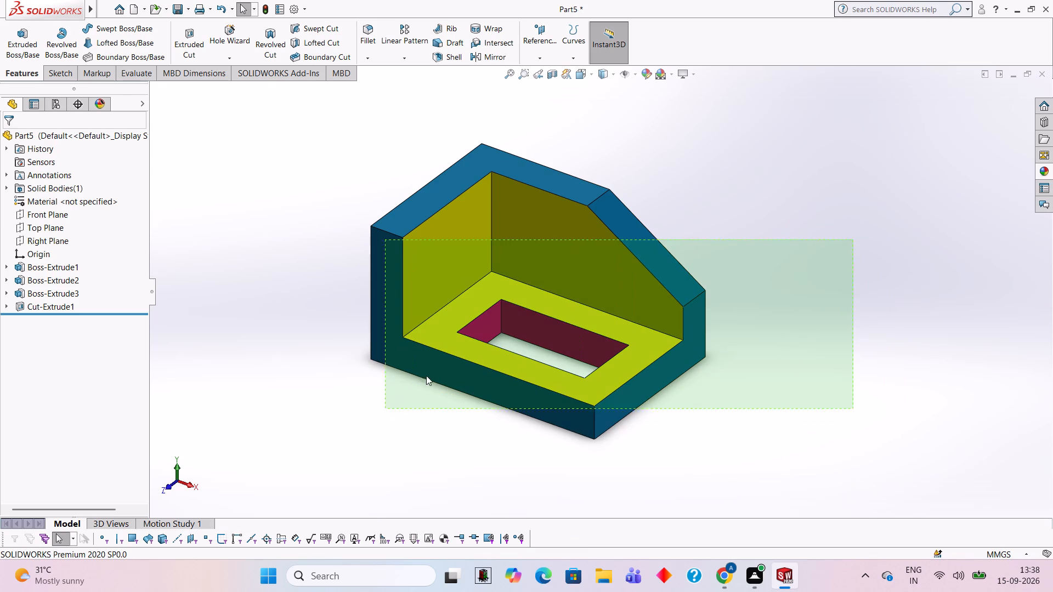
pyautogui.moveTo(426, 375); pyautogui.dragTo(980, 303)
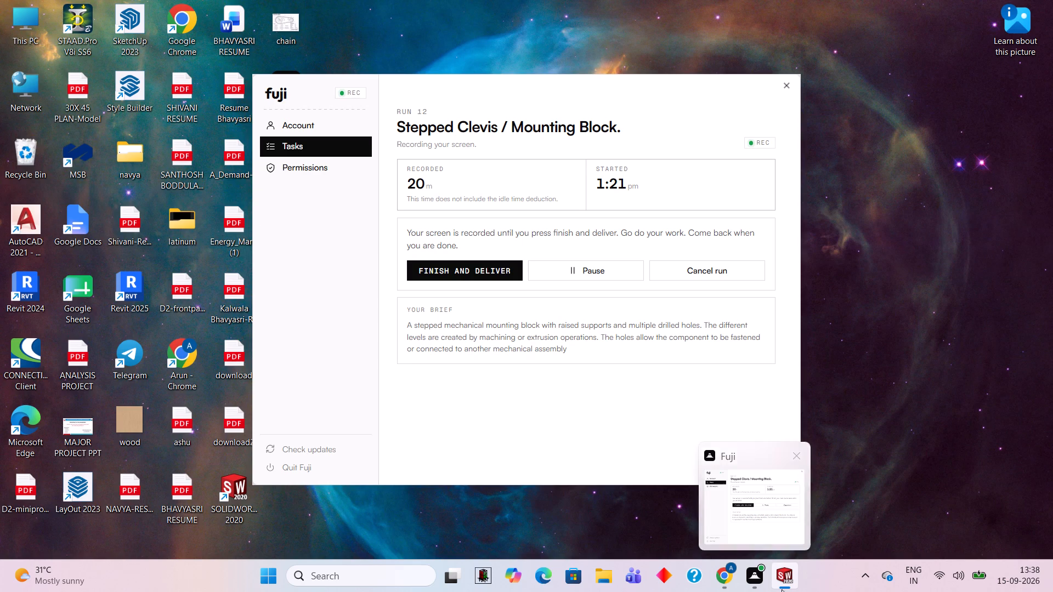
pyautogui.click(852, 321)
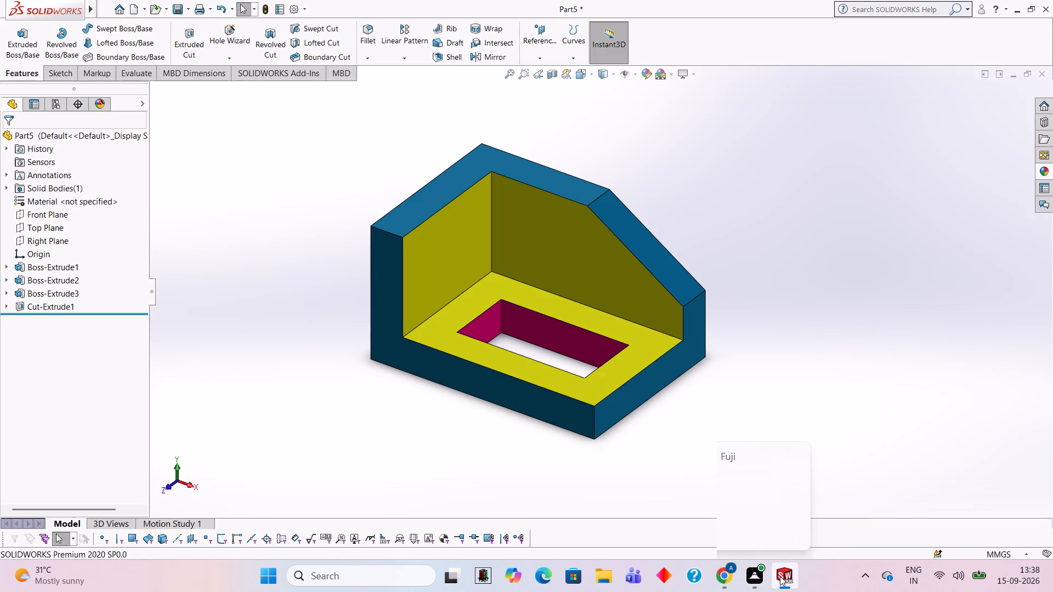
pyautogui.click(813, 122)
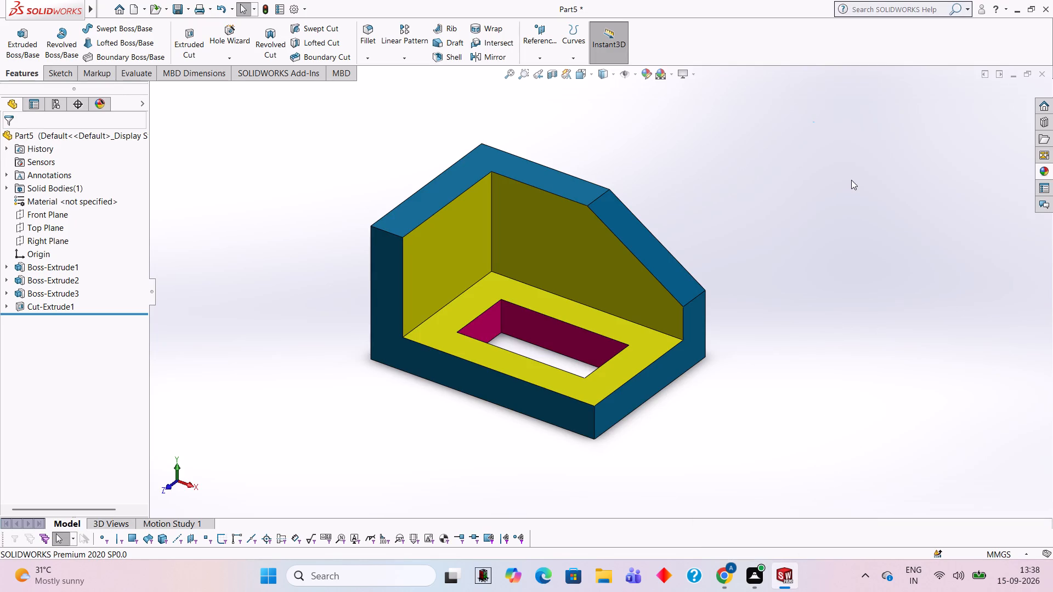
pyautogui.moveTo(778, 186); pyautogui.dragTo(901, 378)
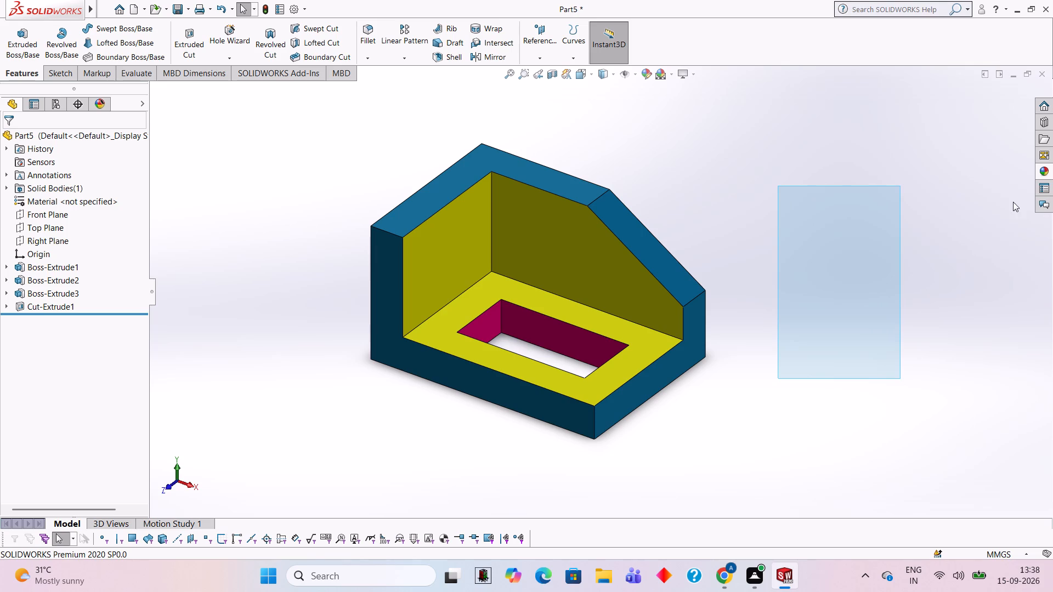
# Apply the glossy rubber appearance to only the inner face of the sloped plate.
pyautogui.click(1045, 168)
pyautogui.scroll(-2, 961, 363)
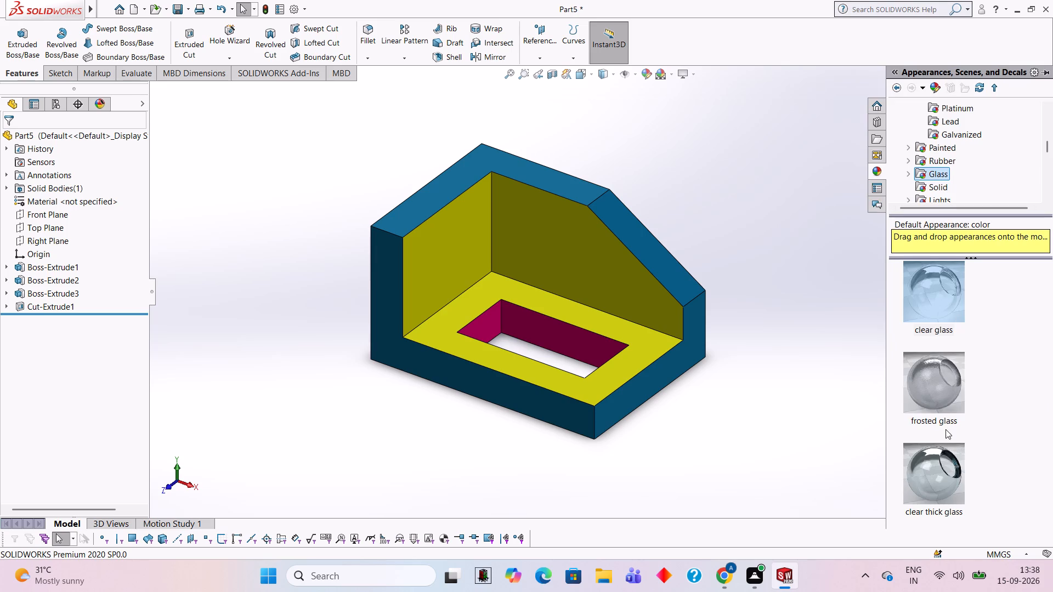
pyautogui.scroll(-2, 943, 432)
pyautogui.scroll(4, 929, 447)
pyautogui.click(947, 162)
pyautogui.moveTo(957, 389); pyautogui.dragTo(584, 257)
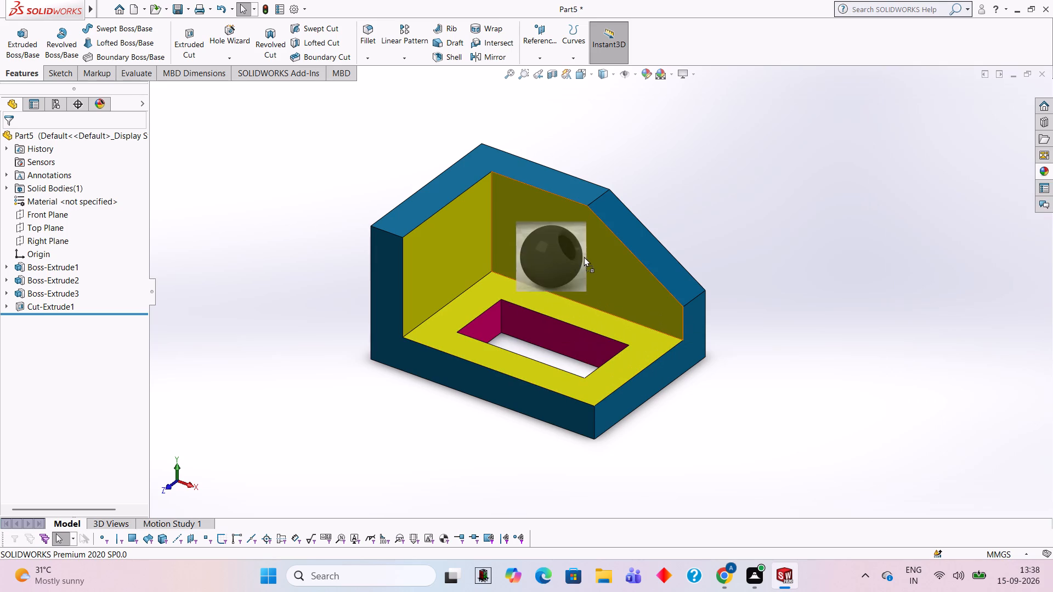
pyautogui.moveTo(584, 257); pyautogui.dragTo(584, 256)
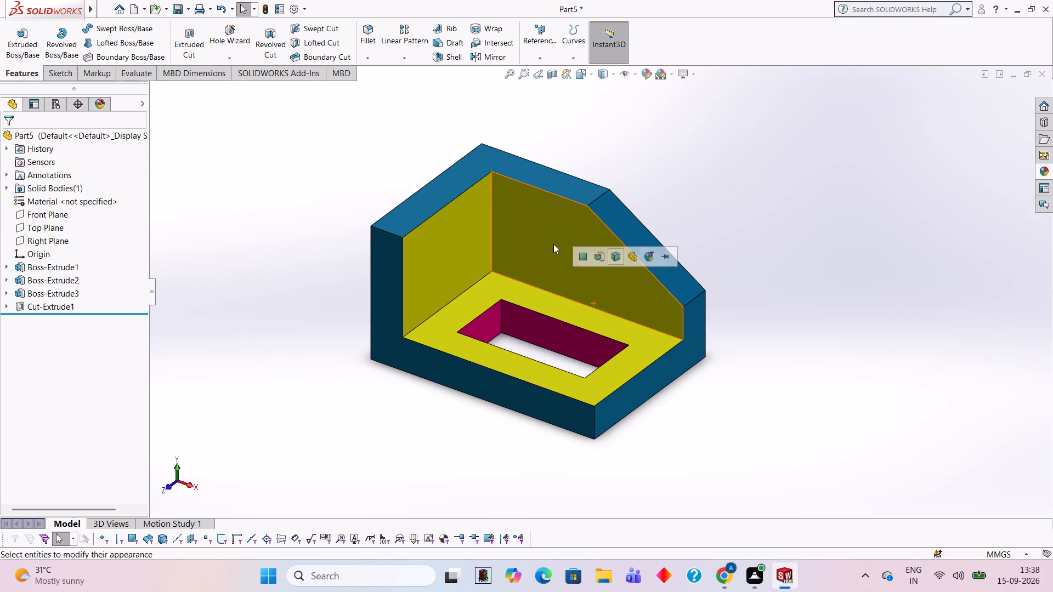
pyautogui.click(589, 260)
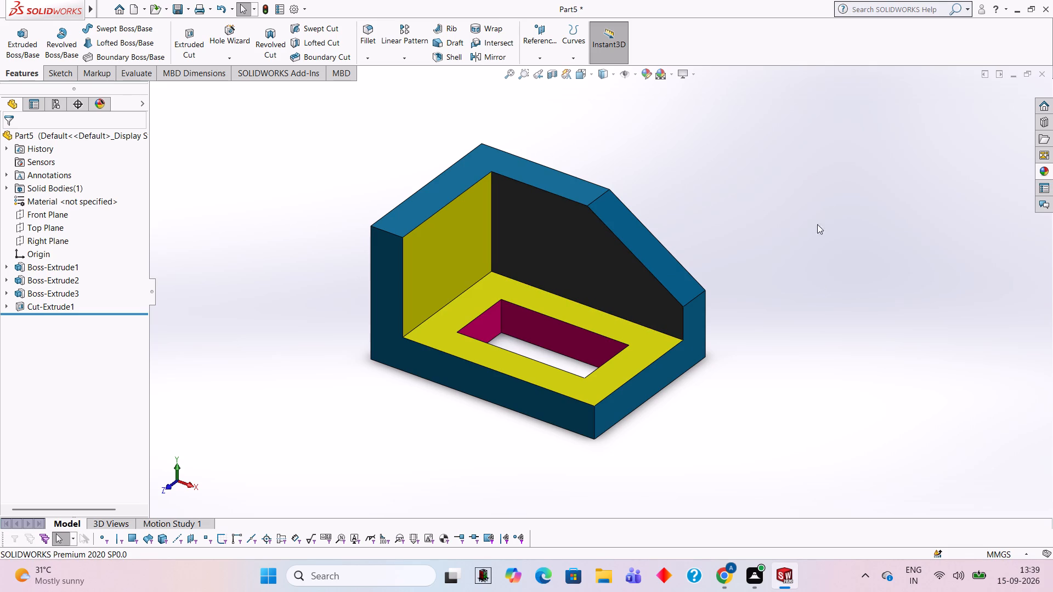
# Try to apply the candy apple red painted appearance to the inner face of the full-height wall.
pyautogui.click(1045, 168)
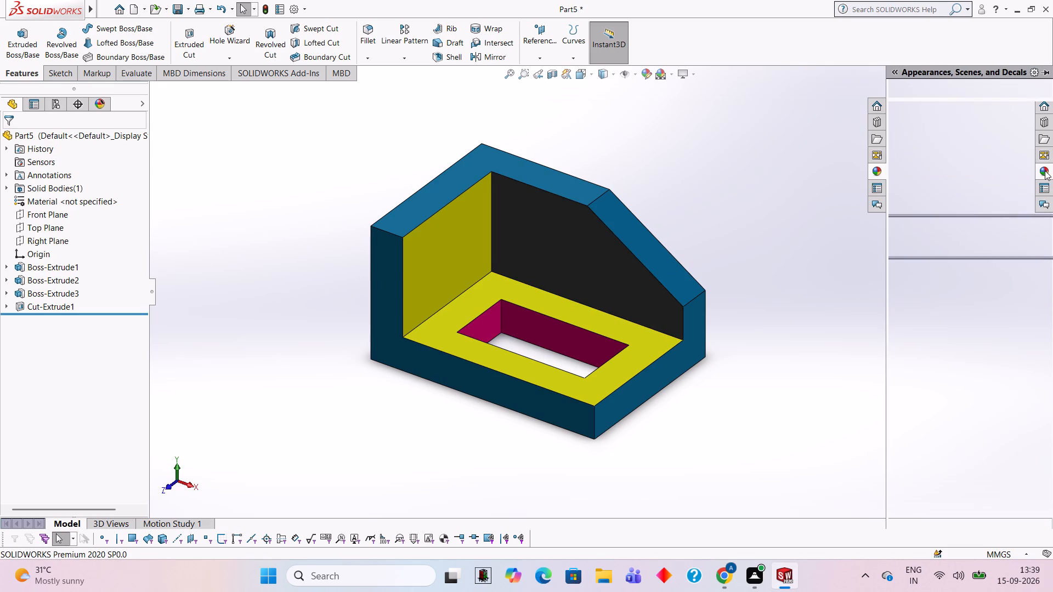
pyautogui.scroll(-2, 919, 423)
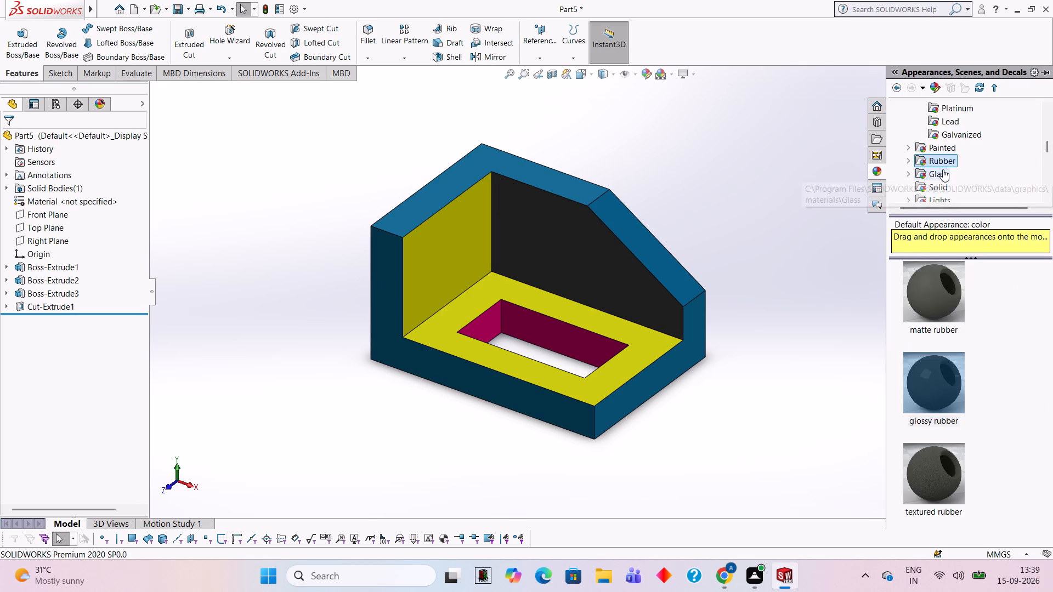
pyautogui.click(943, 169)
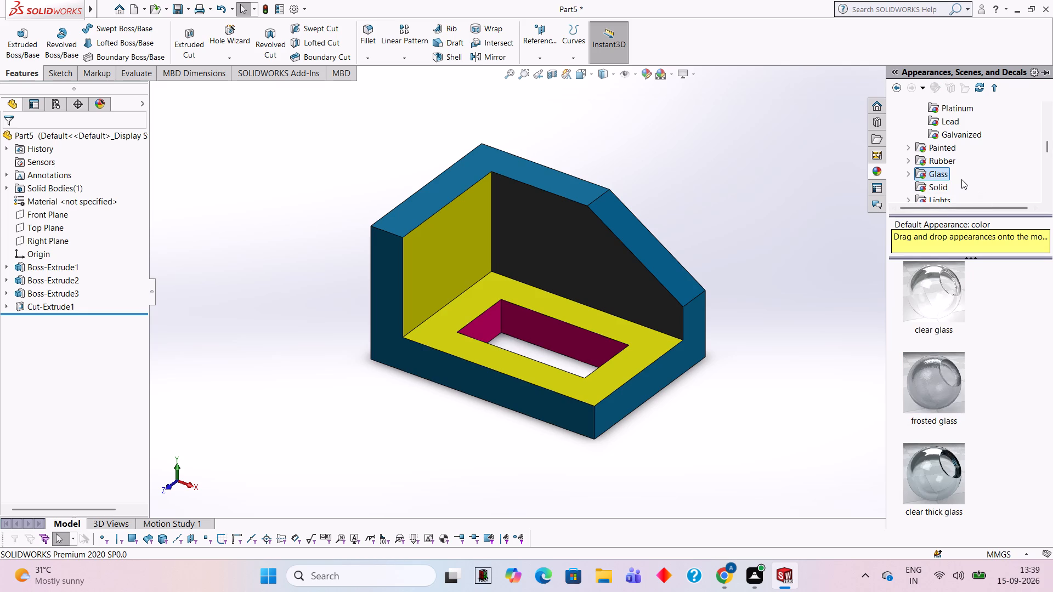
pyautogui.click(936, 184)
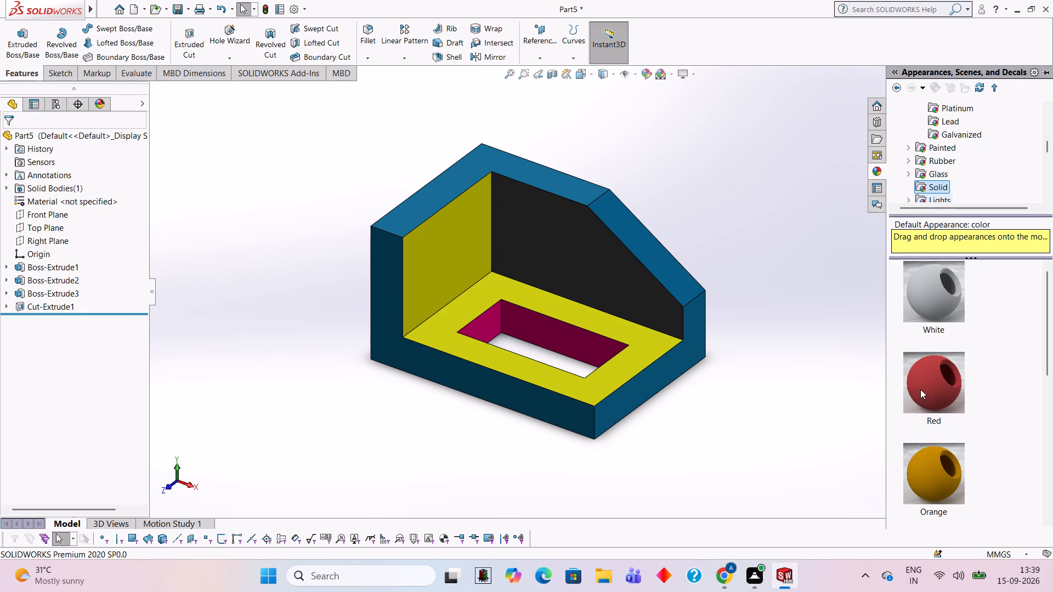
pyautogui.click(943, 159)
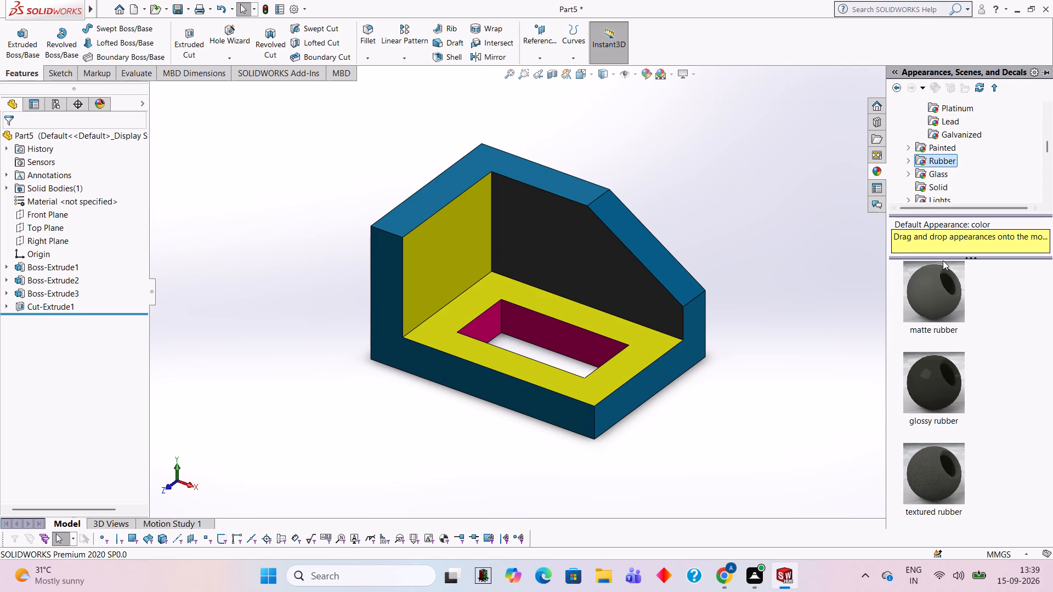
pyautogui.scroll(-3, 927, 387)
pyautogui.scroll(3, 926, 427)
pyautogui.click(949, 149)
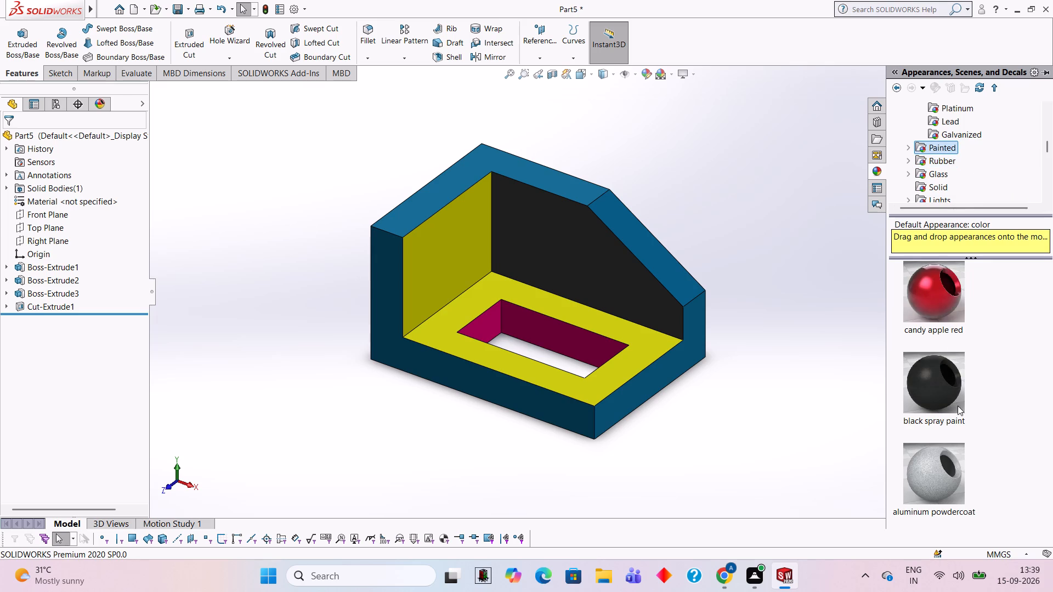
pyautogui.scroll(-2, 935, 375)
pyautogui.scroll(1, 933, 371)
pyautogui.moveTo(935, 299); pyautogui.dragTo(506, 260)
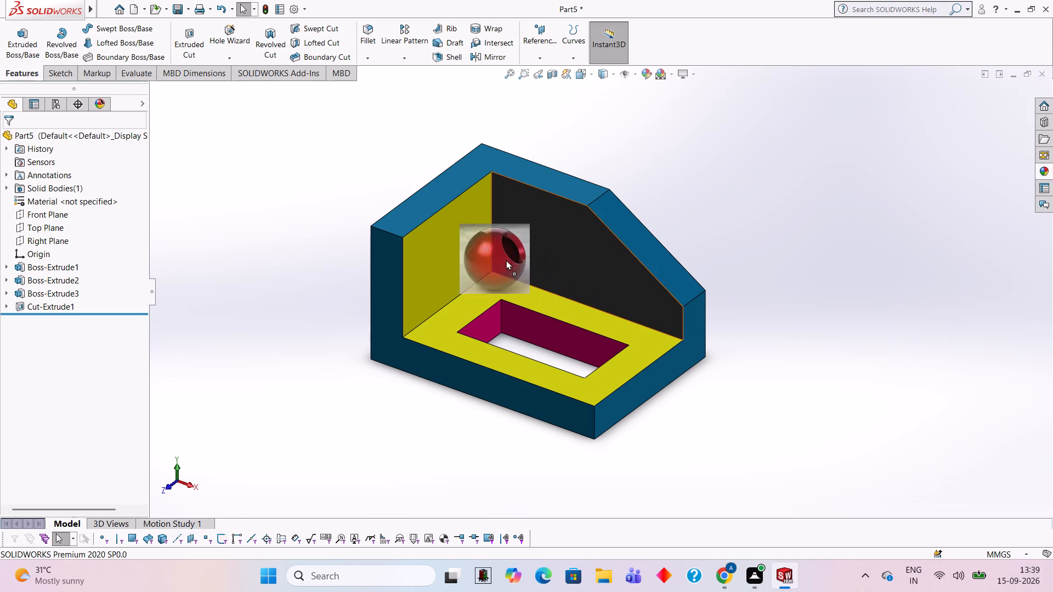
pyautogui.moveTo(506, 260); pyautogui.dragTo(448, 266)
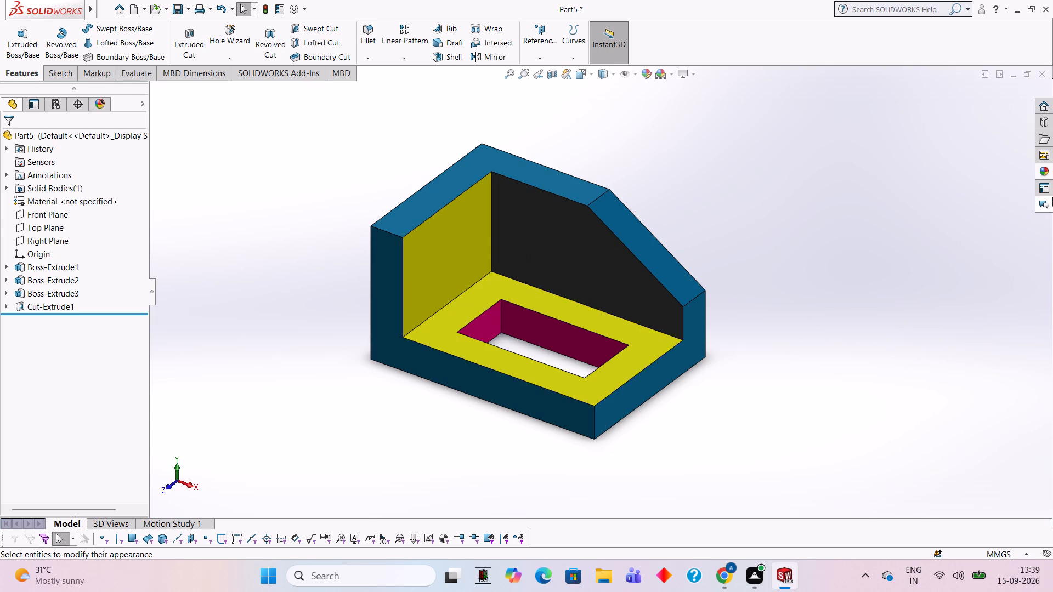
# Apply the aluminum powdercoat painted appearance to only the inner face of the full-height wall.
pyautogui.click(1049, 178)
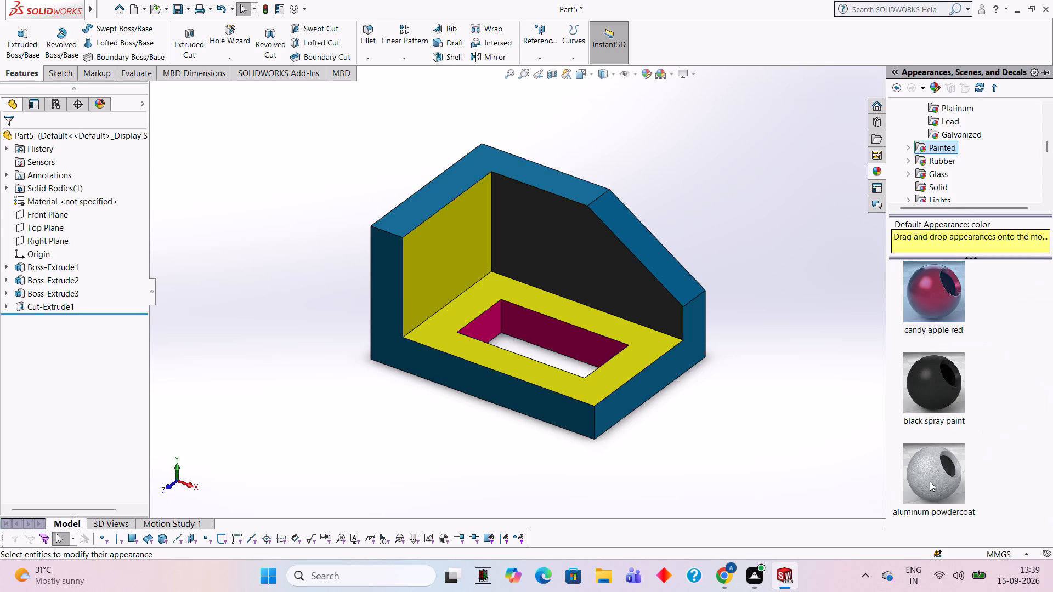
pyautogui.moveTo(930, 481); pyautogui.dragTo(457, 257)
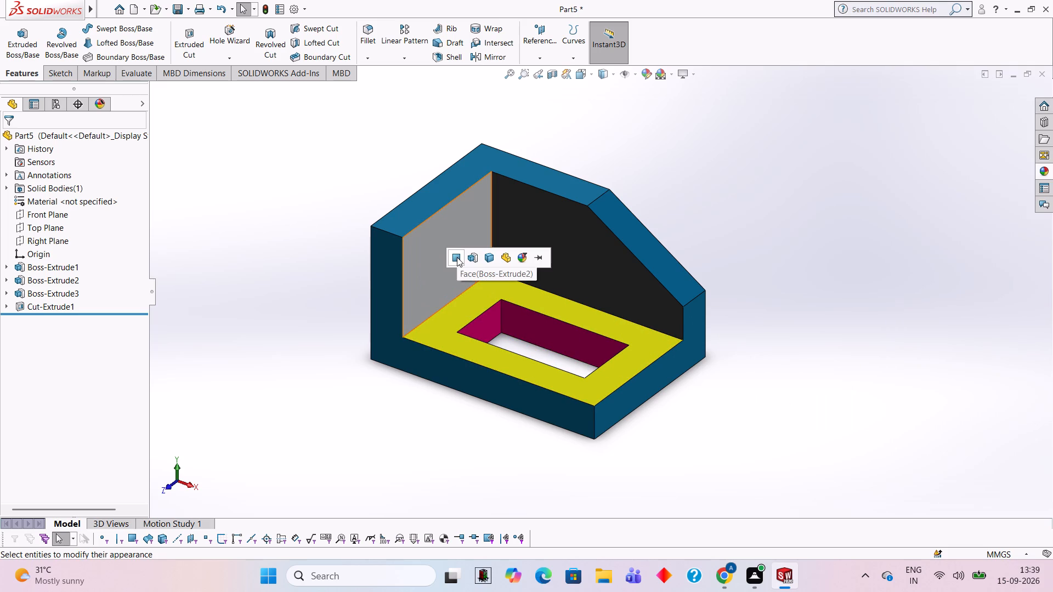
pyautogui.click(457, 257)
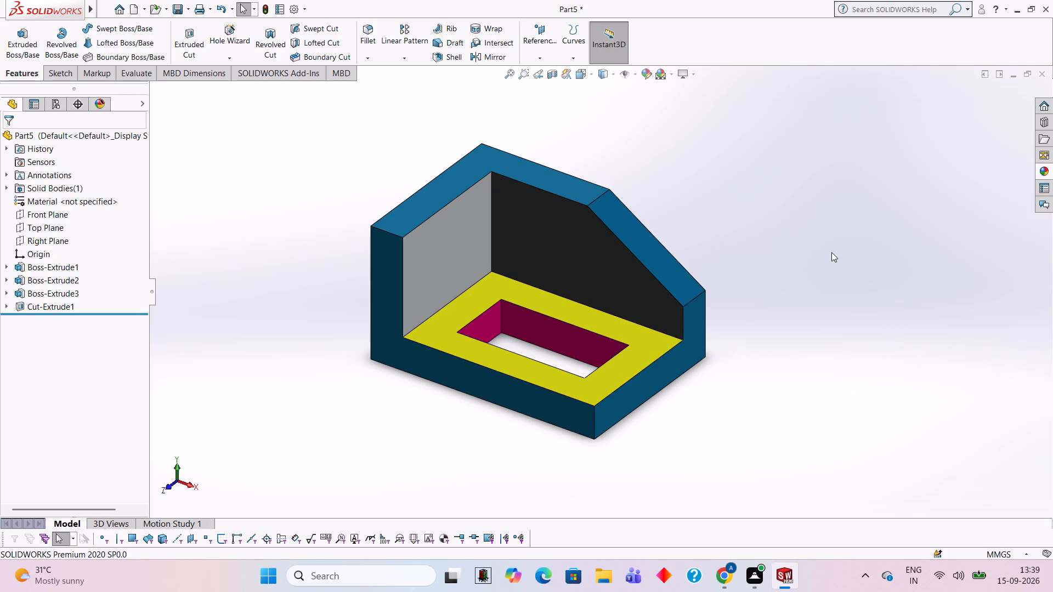
# Examine the painted and metal appearance categories, including galvanized, titanium, platinum, brass and chrome, for another finish.
pyautogui.click(1047, 173)
pyautogui.scroll(-2, 936, 474)
pyautogui.scroll(3, 936, 466)
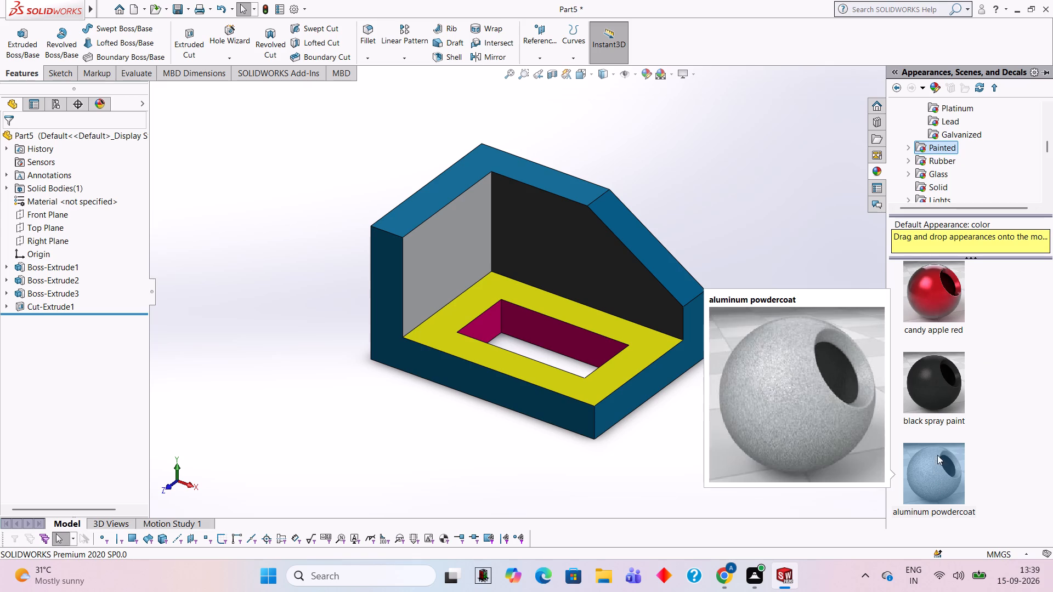
pyautogui.click(962, 120)
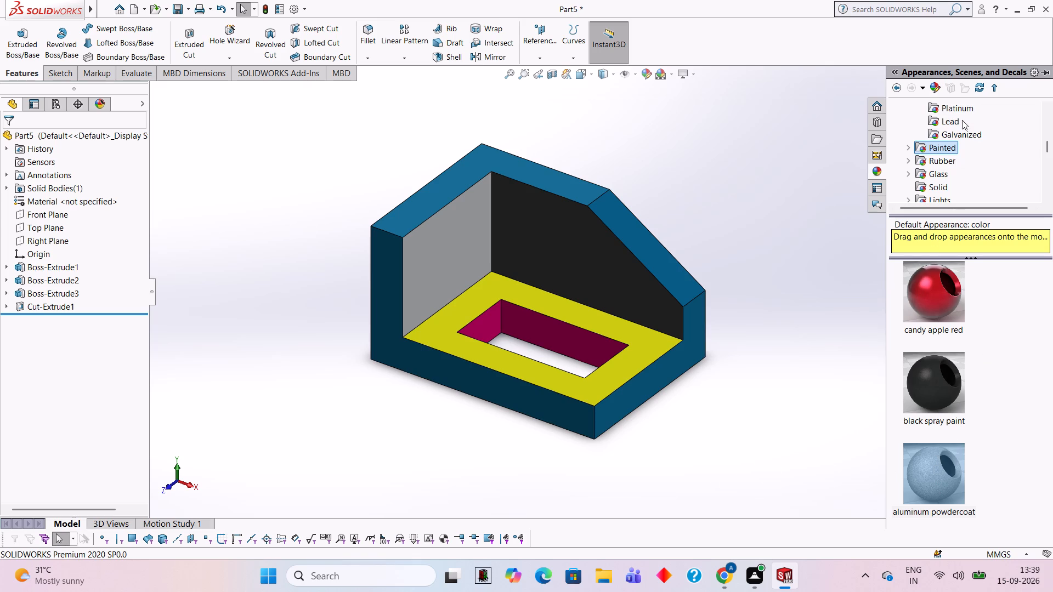
pyautogui.click(953, 127)
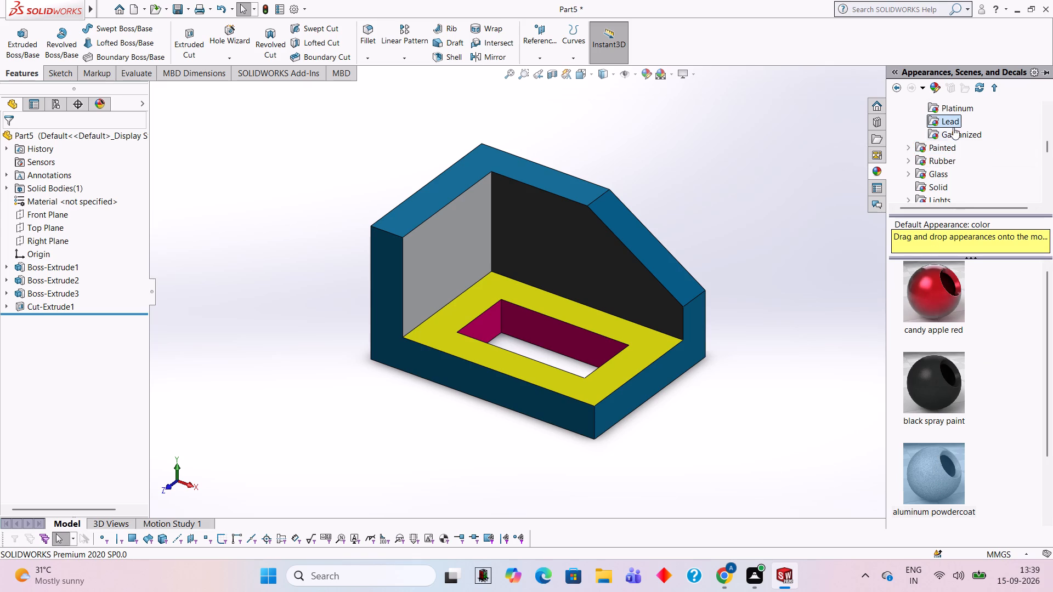
pyautogui.click(953, 132)
pyautogui.scroll(2, 953, 153)
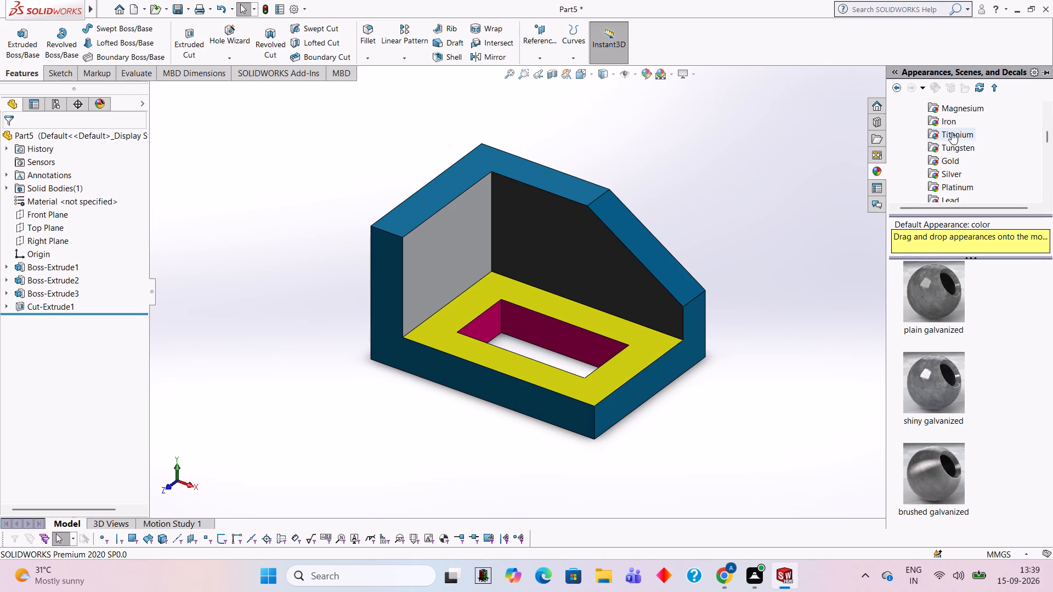
pyautogui.click(952, 126)
pyautogui.click(952, 134)
pyautogui.click(952, 151)
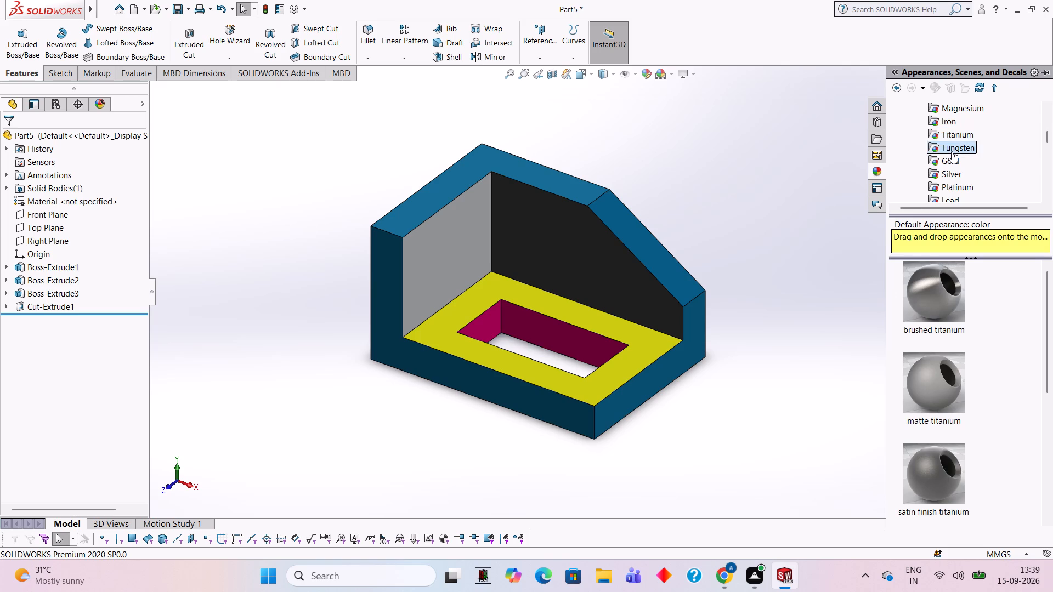
pyautogui.click(948, 182)
pyautogui.scroll(2, 949, 178)
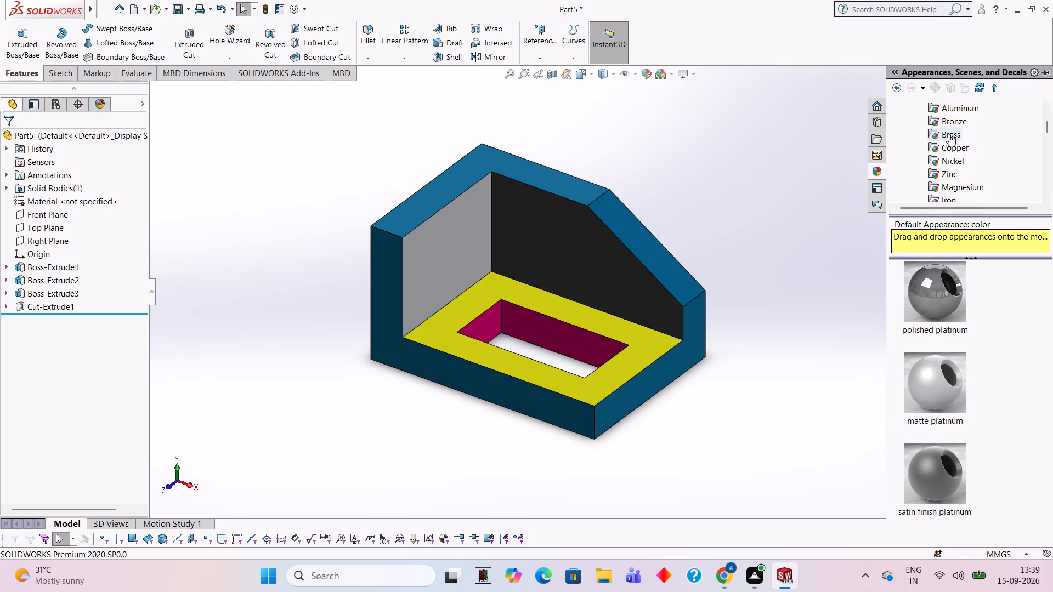
pyautogui.click(949, 134)
pyautogui.scroll(2, 966, 163)
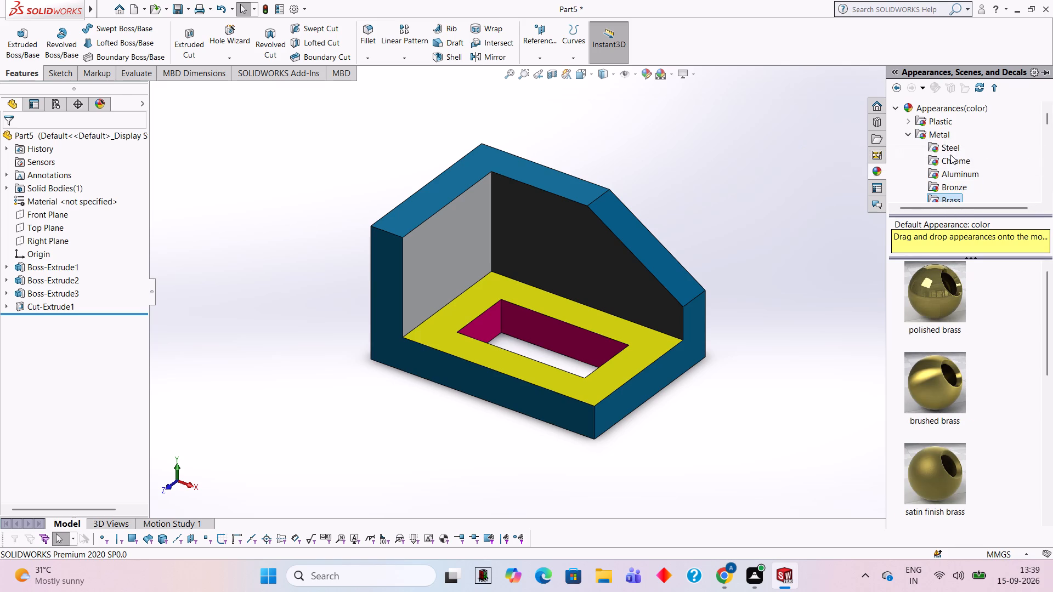
pyautogui.click(950, 162)
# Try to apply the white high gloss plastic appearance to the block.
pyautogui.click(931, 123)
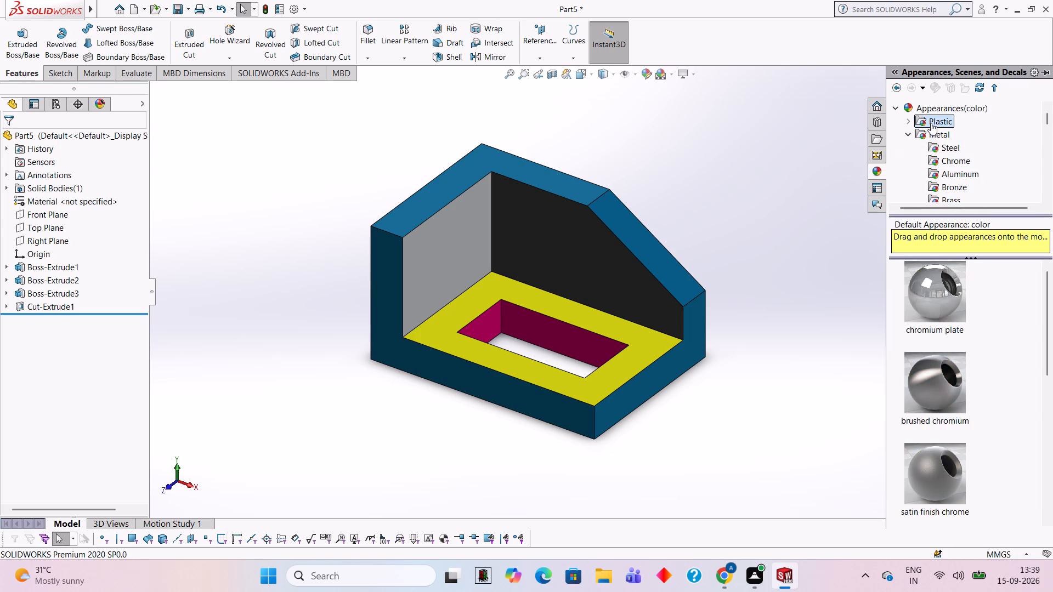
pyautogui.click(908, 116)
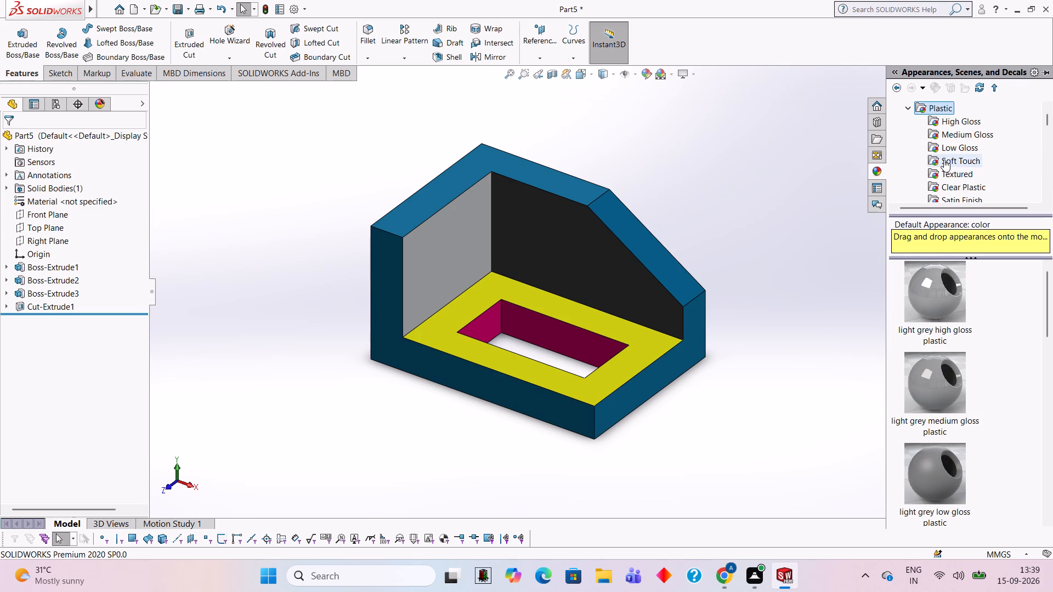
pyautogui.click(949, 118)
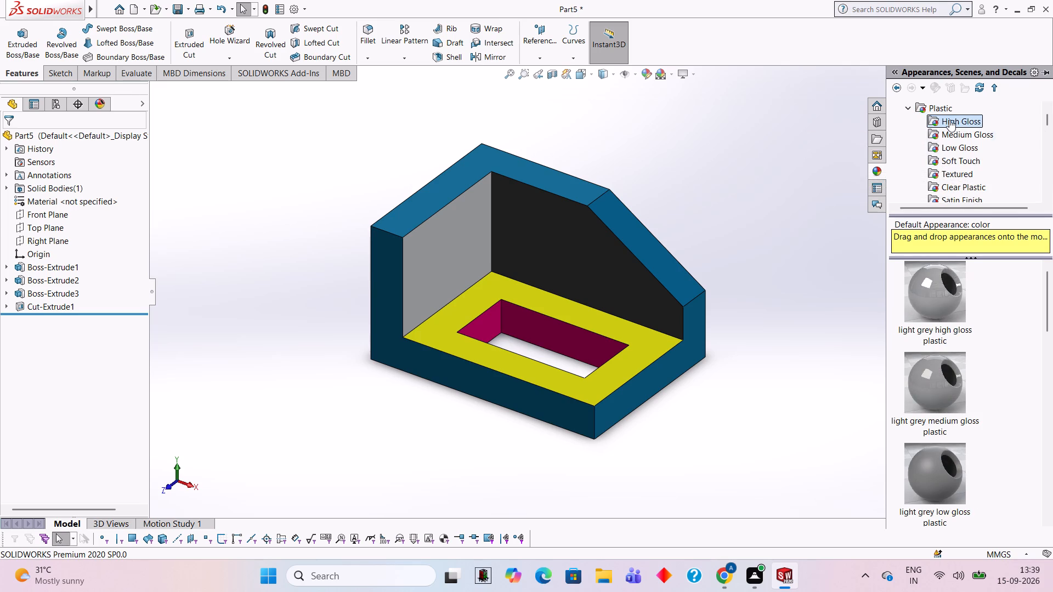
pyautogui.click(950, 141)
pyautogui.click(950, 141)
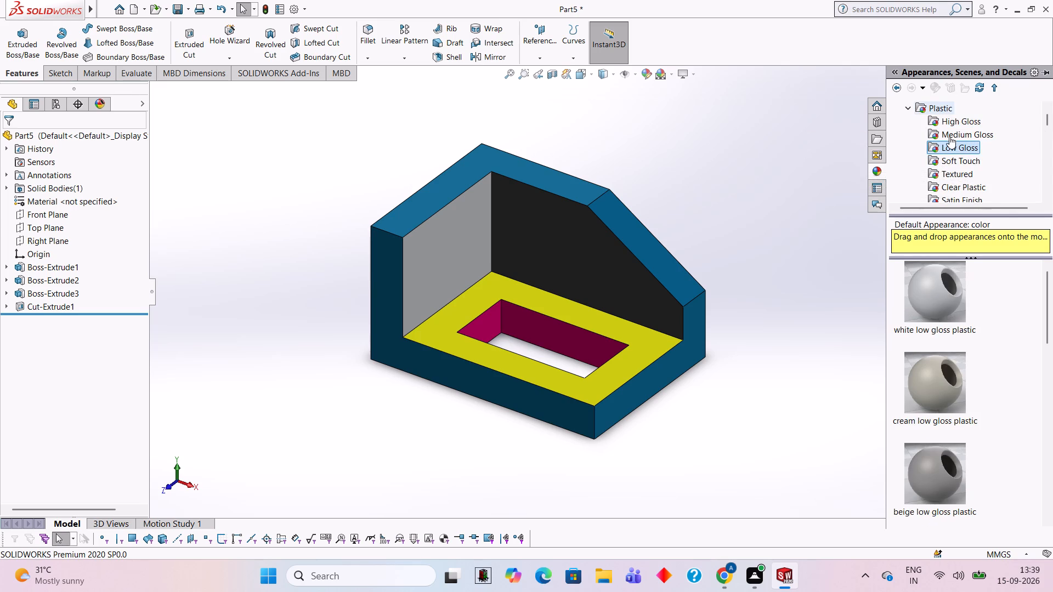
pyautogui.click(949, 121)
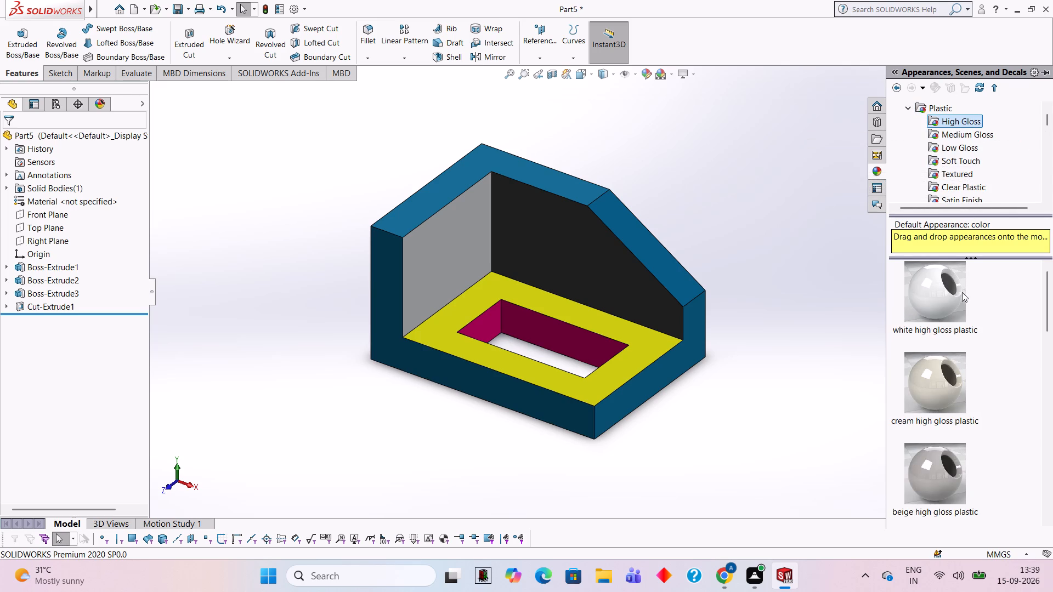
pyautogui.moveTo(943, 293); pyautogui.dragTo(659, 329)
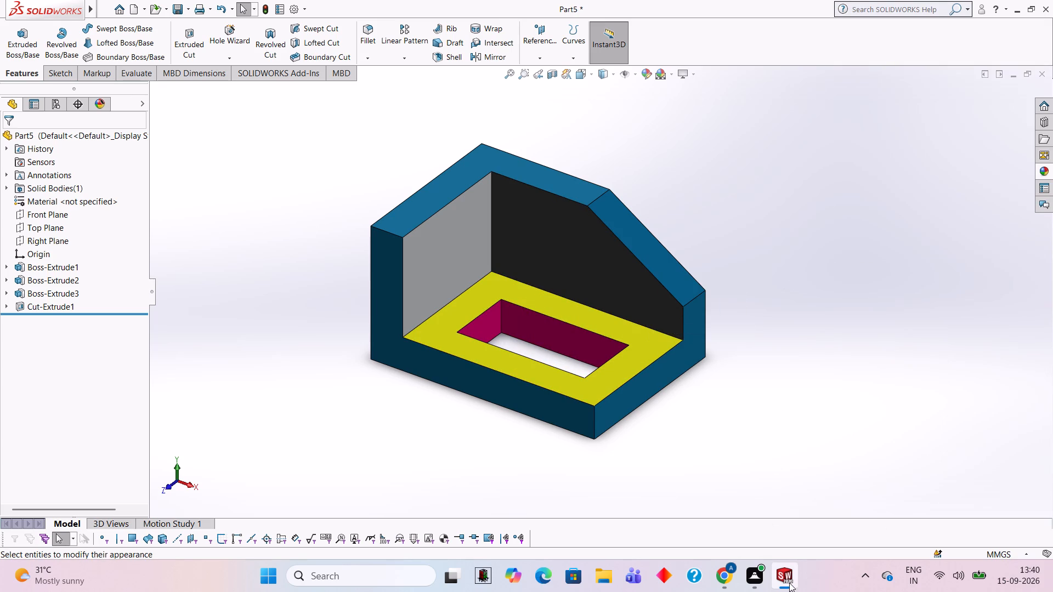
# Undo the aluminum powdercoat on the full-height wall's inner face and the glossy rubber on the sloped plate's inner face.
pyautogui.hotkey('ctrl', 'z')
pyautogui.hotkey('ctrl', 'z')
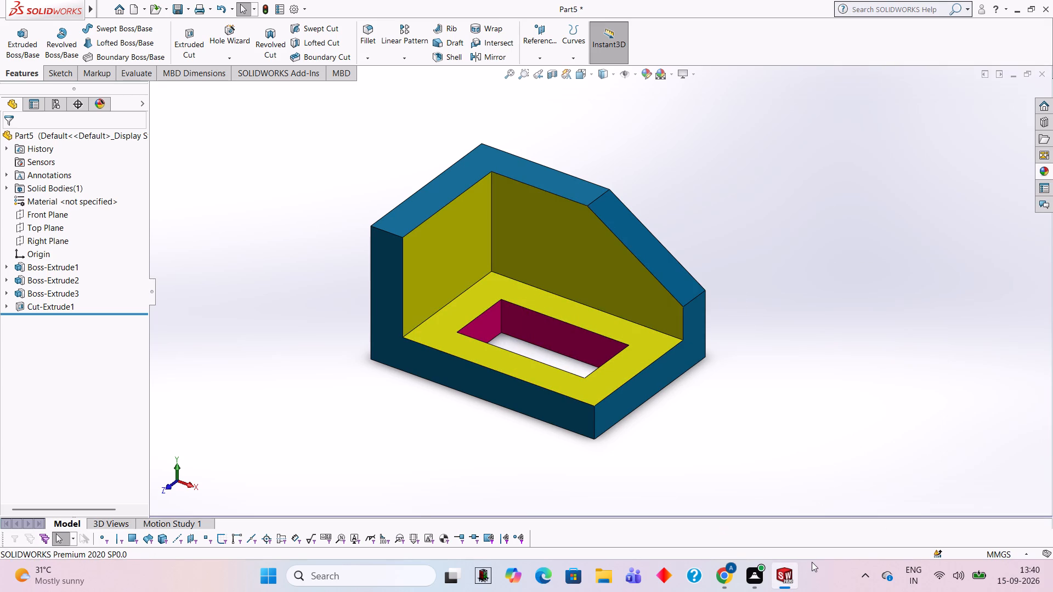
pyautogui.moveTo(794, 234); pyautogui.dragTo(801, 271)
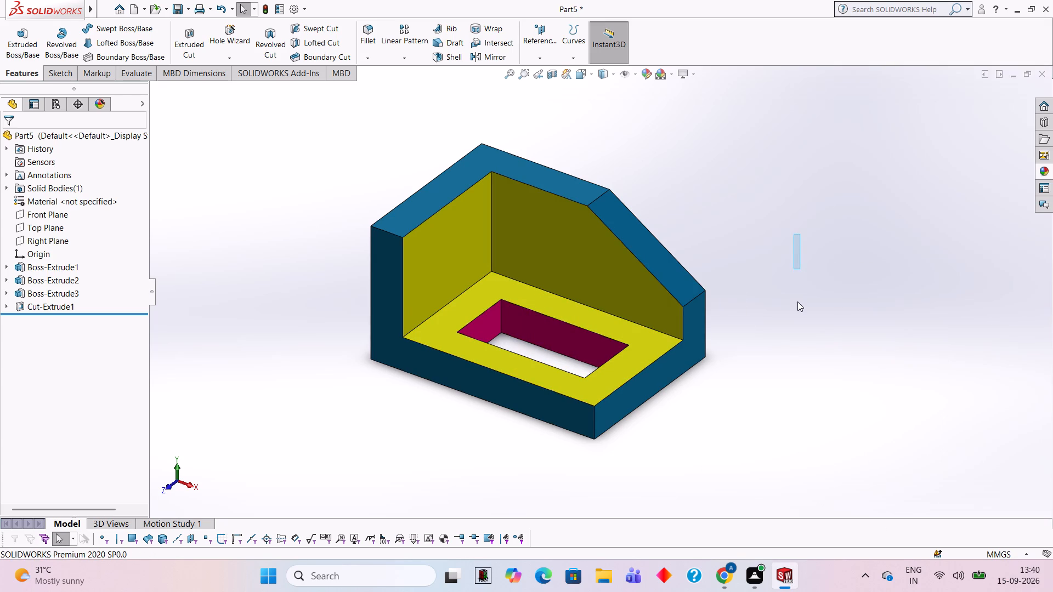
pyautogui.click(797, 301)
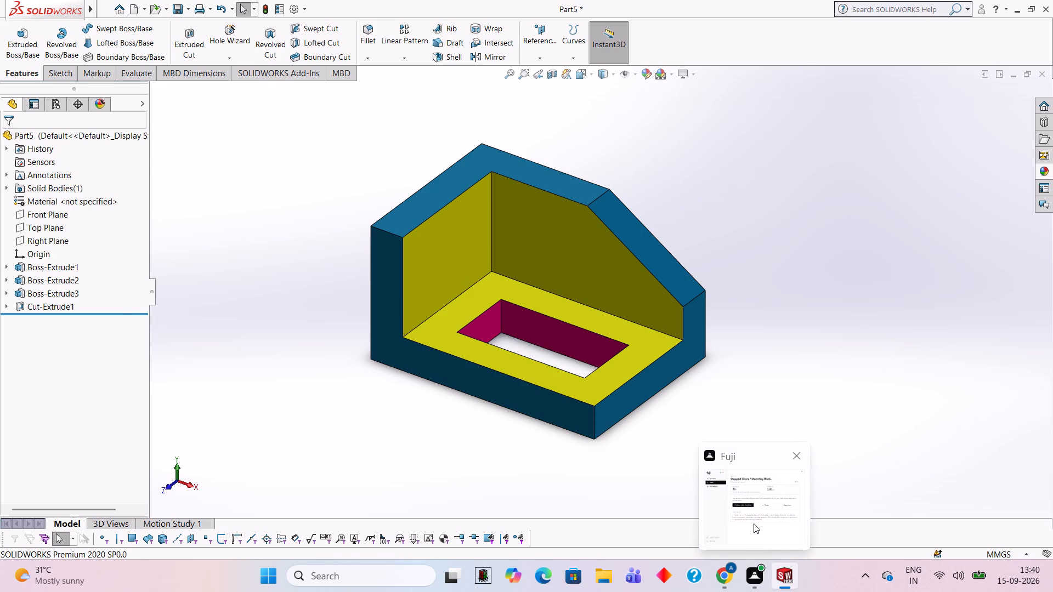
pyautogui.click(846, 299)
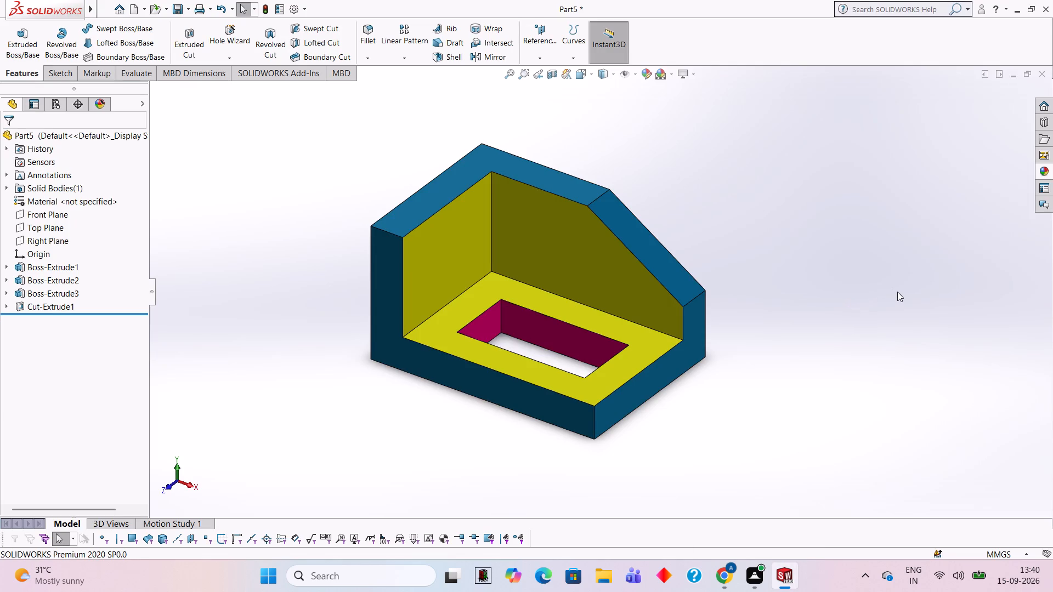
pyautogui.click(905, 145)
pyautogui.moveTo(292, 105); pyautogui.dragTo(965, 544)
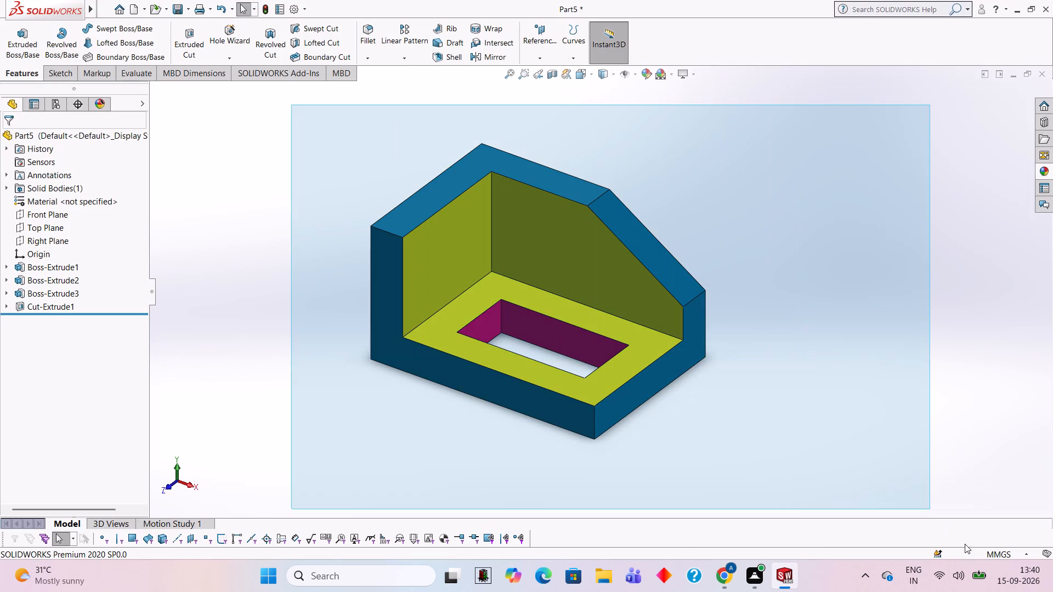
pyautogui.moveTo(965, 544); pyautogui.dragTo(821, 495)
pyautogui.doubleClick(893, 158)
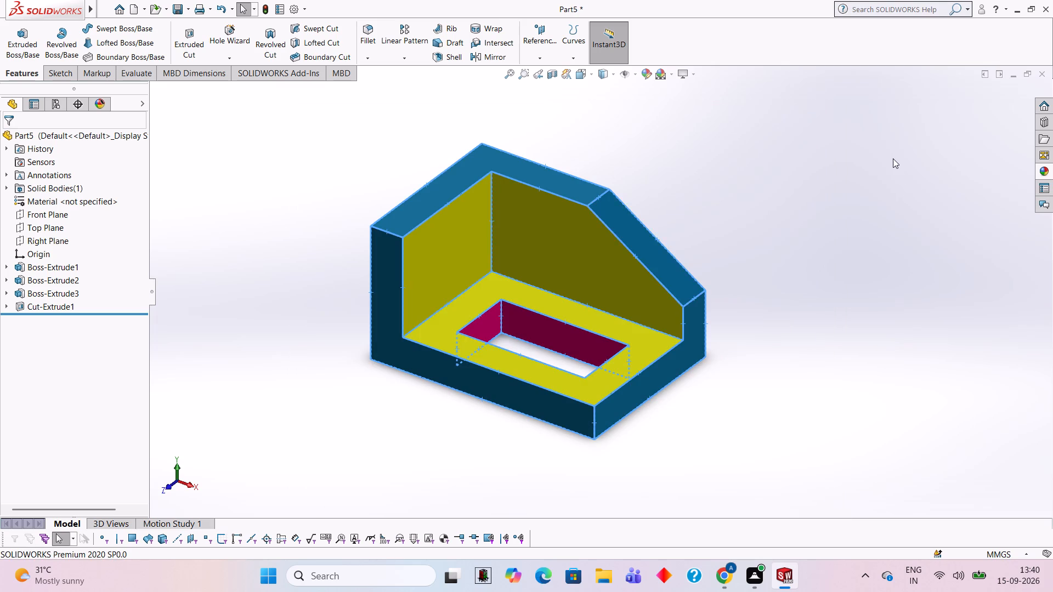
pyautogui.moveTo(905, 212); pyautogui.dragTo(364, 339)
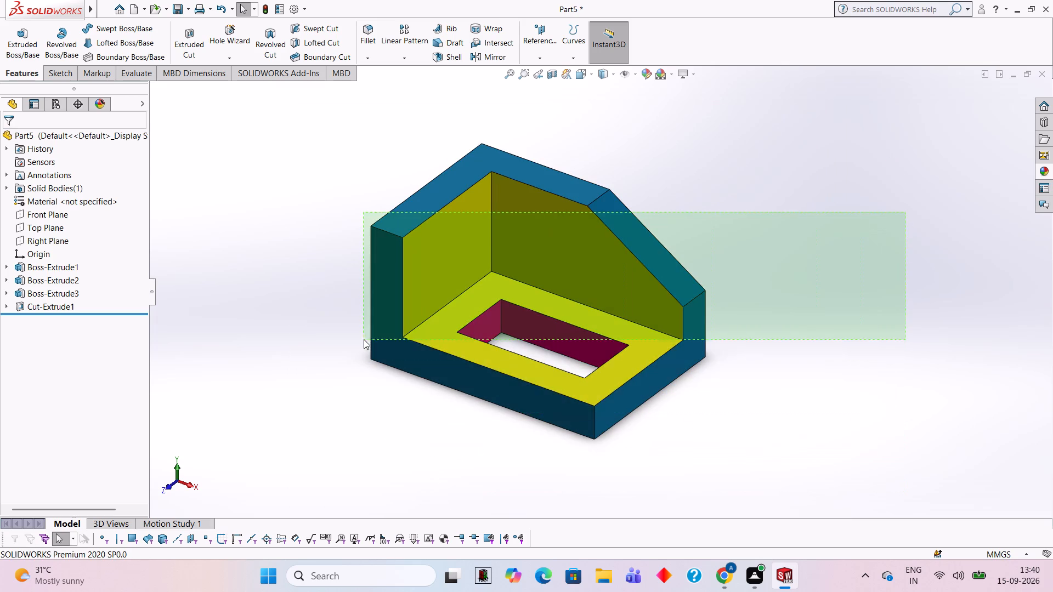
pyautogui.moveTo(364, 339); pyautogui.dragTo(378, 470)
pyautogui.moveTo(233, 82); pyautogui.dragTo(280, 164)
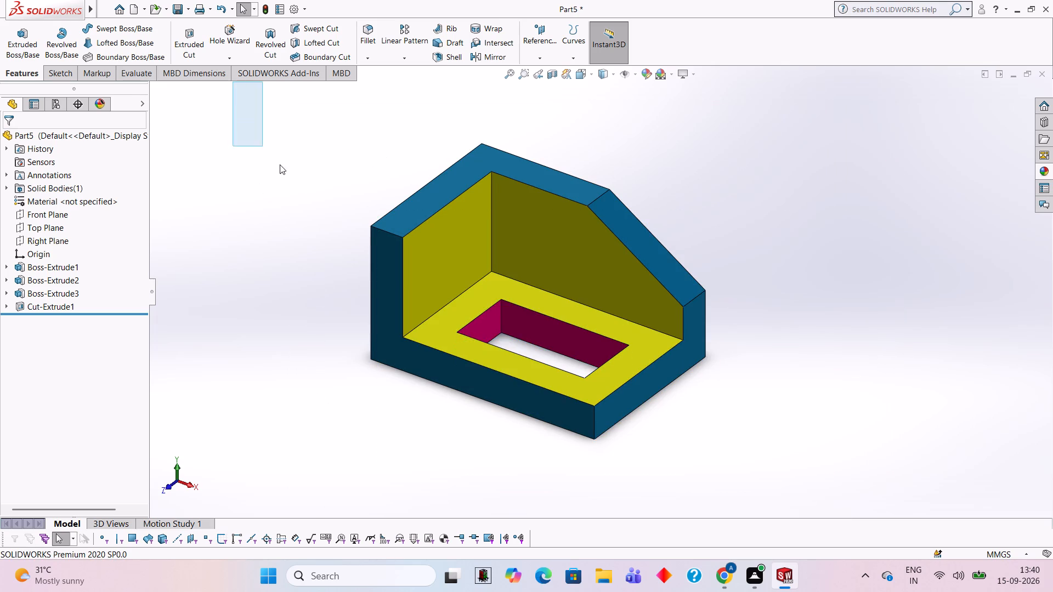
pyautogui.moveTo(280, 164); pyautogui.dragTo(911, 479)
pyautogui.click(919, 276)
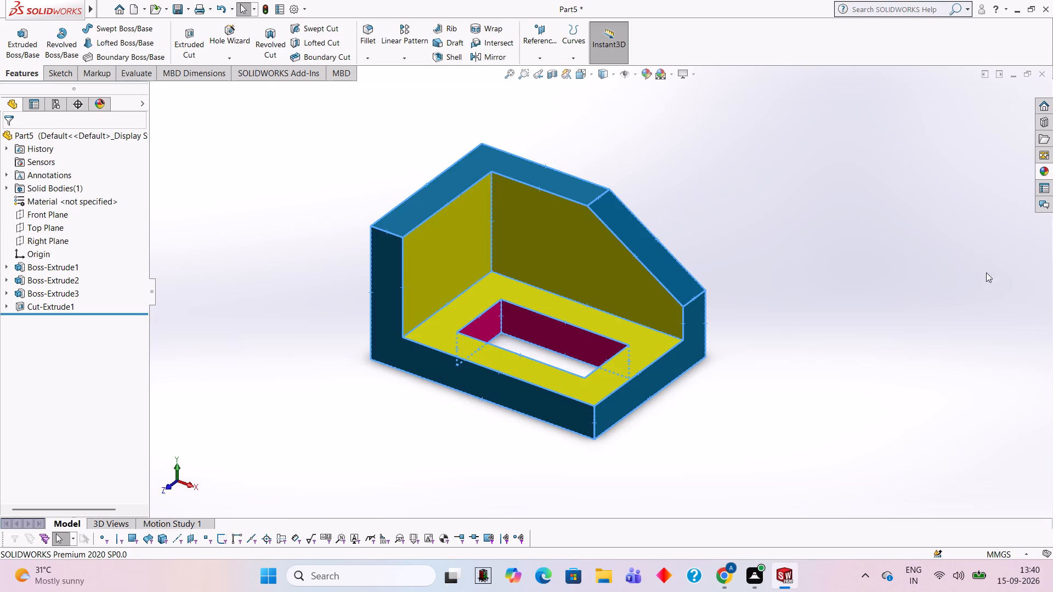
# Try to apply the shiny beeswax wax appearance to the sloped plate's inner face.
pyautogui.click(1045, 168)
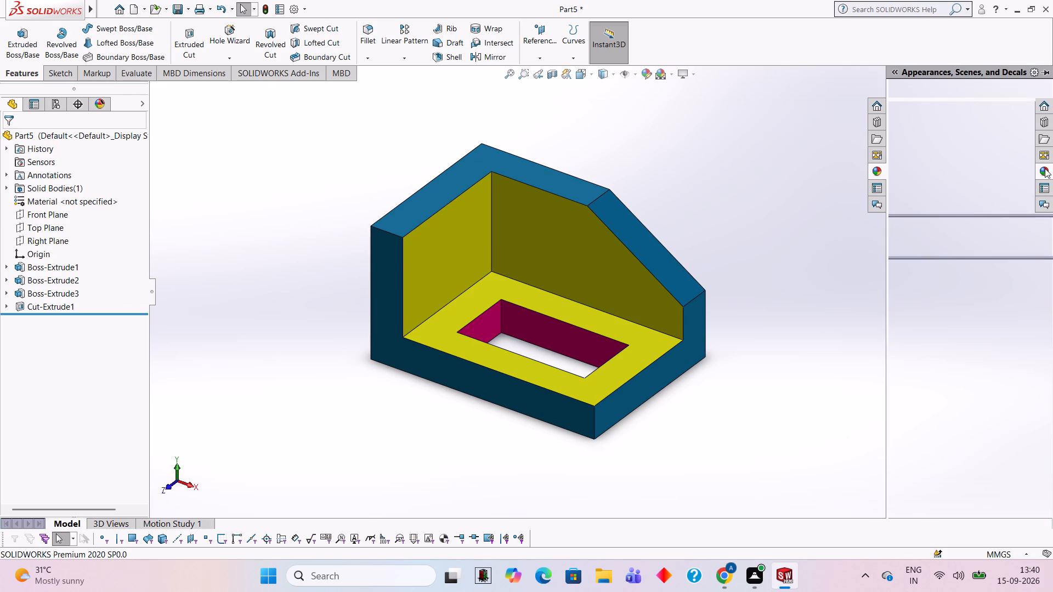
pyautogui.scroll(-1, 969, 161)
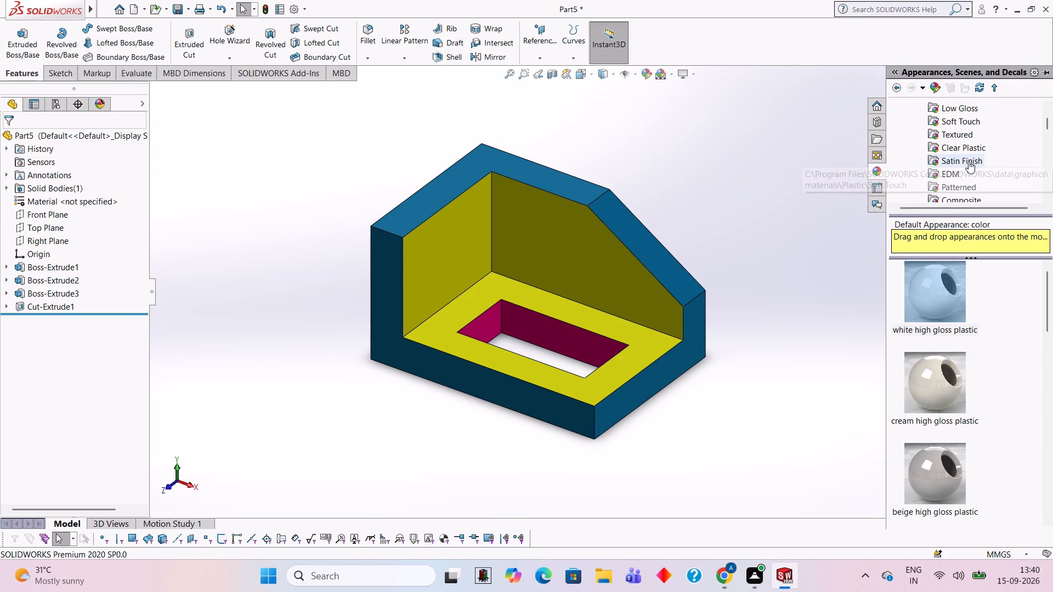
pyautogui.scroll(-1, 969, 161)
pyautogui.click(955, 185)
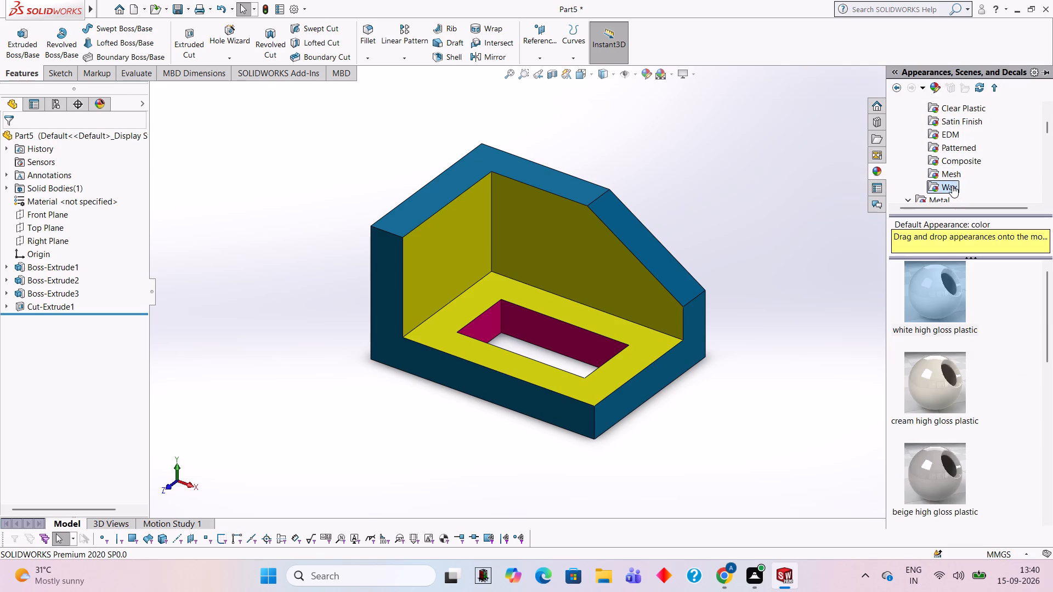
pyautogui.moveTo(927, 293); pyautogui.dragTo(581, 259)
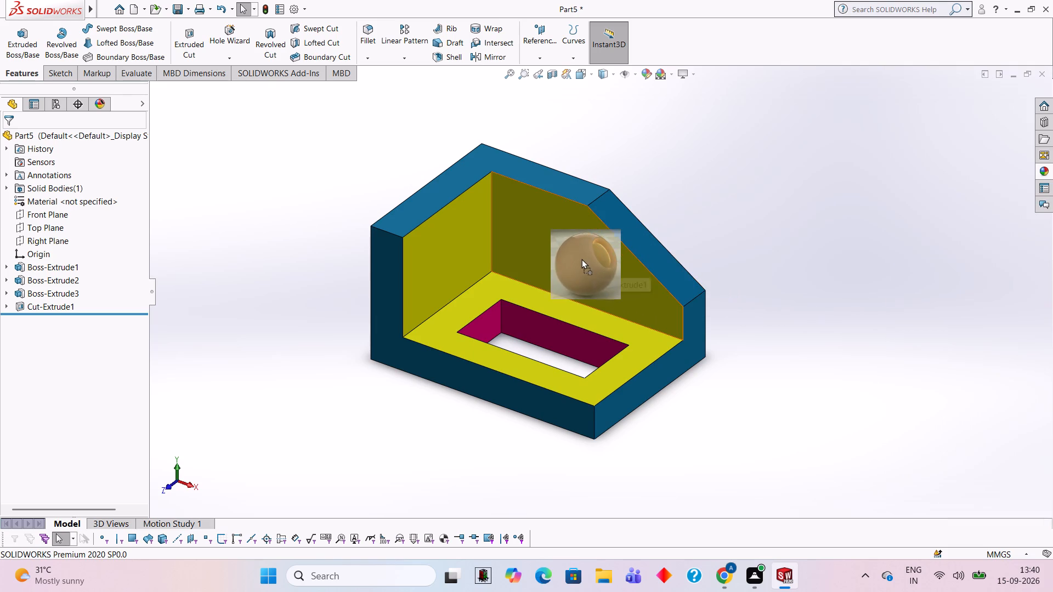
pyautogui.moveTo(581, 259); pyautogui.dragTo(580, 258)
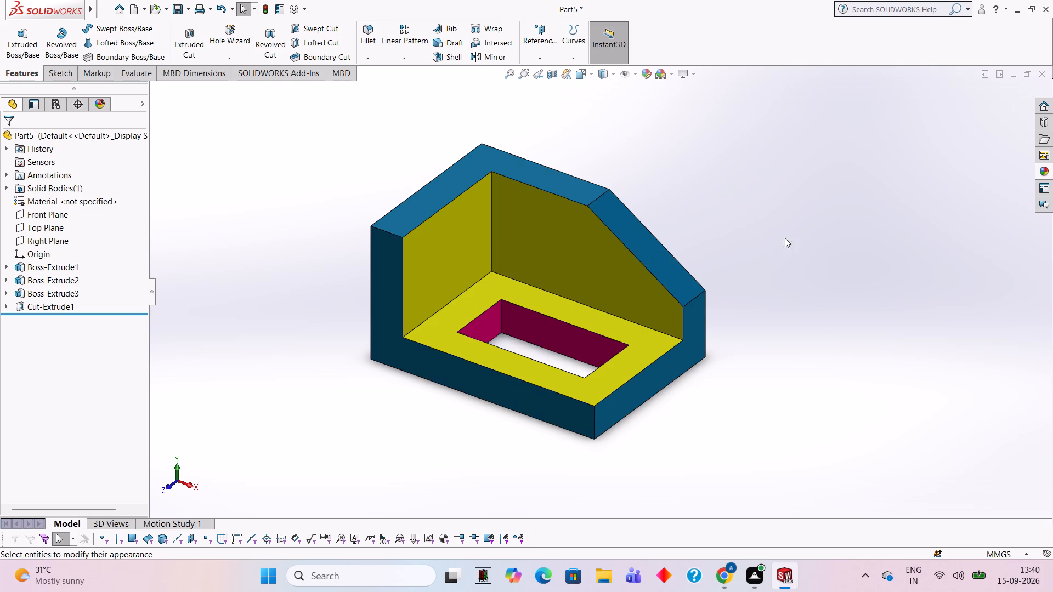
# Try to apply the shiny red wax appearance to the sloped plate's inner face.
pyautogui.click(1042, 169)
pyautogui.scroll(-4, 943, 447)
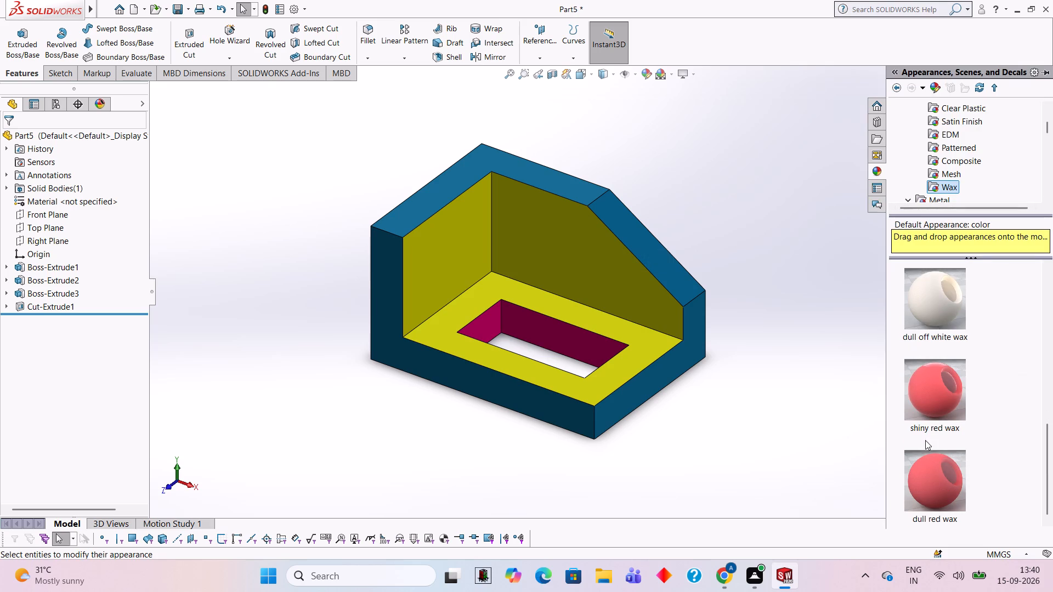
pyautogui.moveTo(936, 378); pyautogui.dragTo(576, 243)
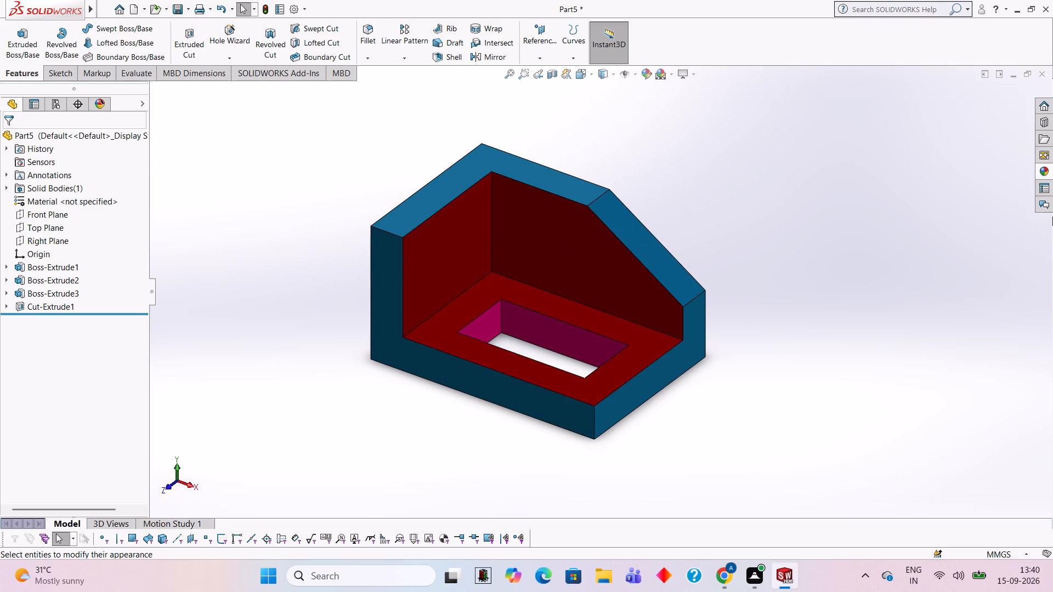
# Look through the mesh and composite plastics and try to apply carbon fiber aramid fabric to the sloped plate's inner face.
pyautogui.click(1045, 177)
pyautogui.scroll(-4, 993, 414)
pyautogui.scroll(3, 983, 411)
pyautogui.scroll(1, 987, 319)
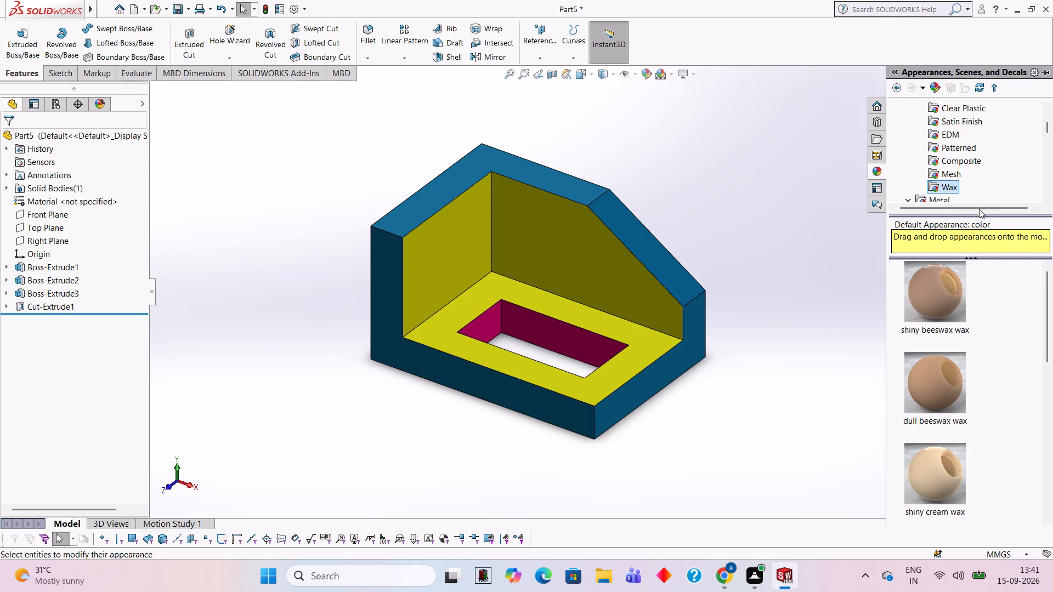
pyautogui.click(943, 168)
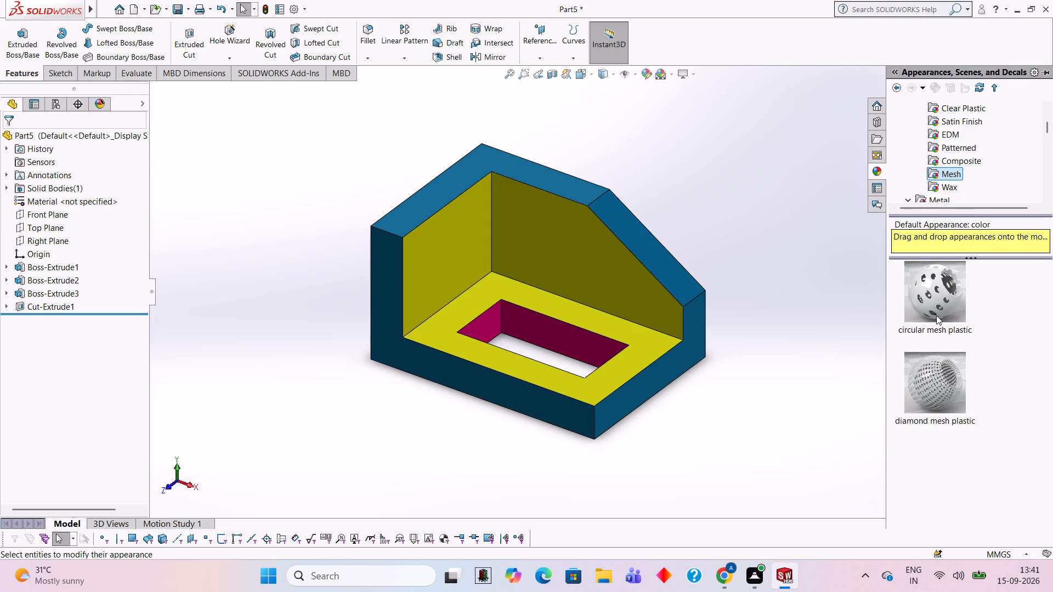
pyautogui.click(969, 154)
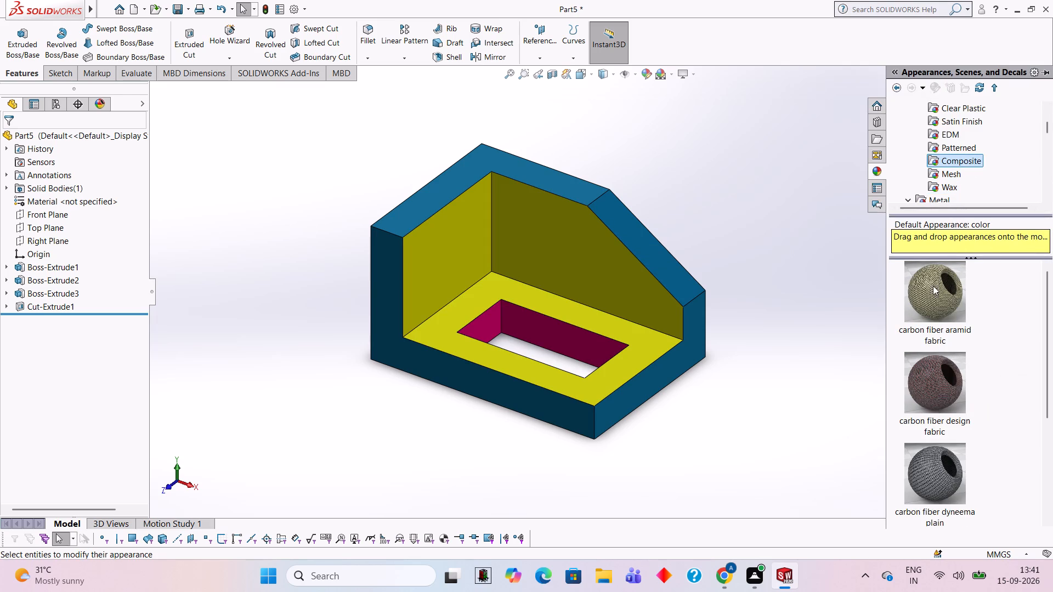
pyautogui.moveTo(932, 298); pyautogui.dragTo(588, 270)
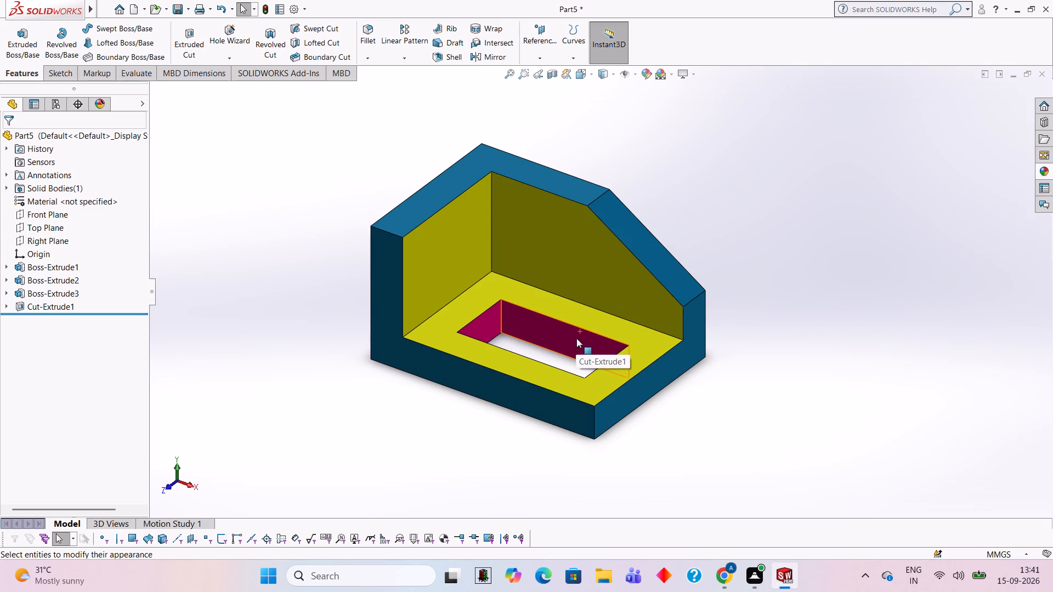
# Apply a dark woven composite plastic appearance to only the inner face of the sloped plate.
pyautogui.click(1042, 177)
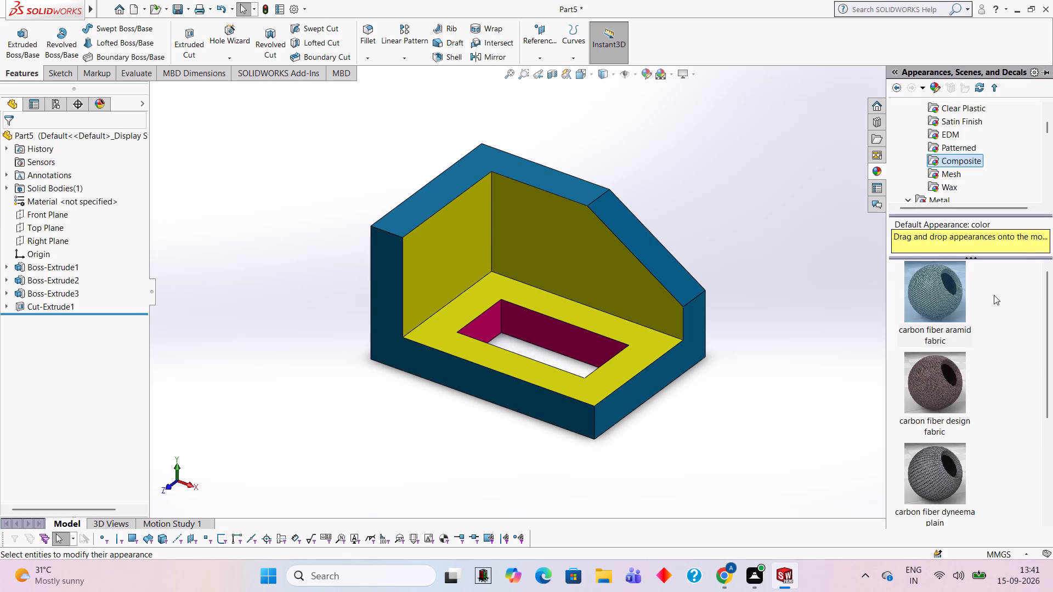
pyautogui.scroll(-5, 995, 357)
pyautogui.moveTo(944, 384); pyautogui.dragTo(654, 289)
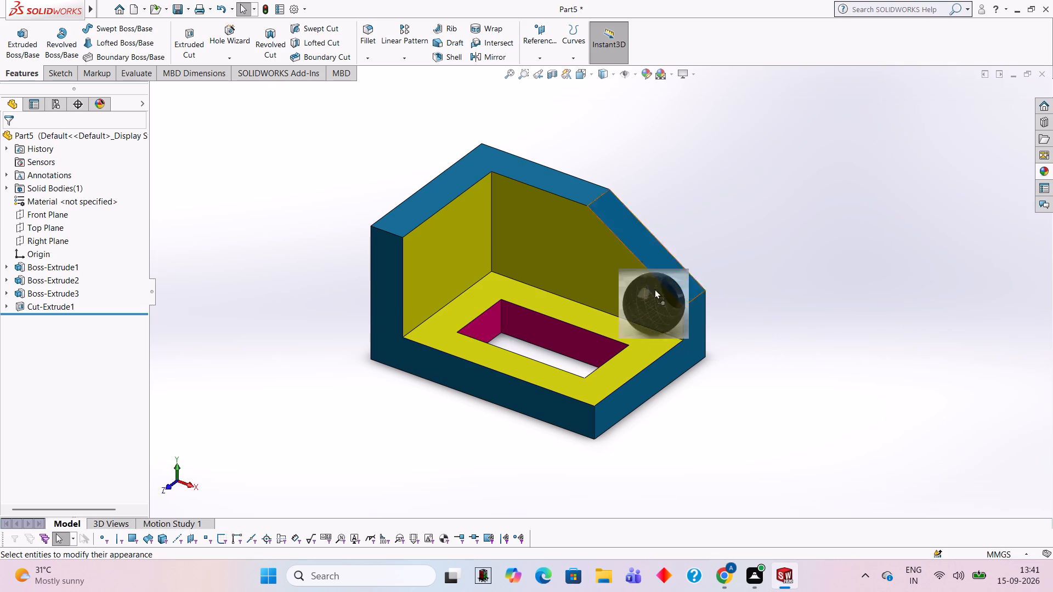
pyautogui.moveTo(654, 289); pyautogui.dragTo(564, 222)
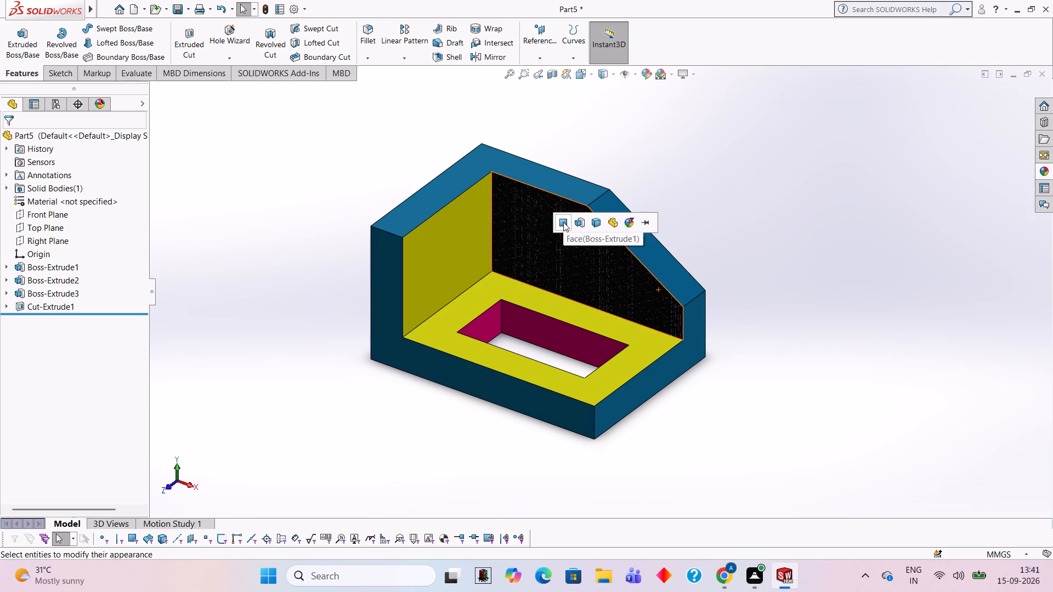
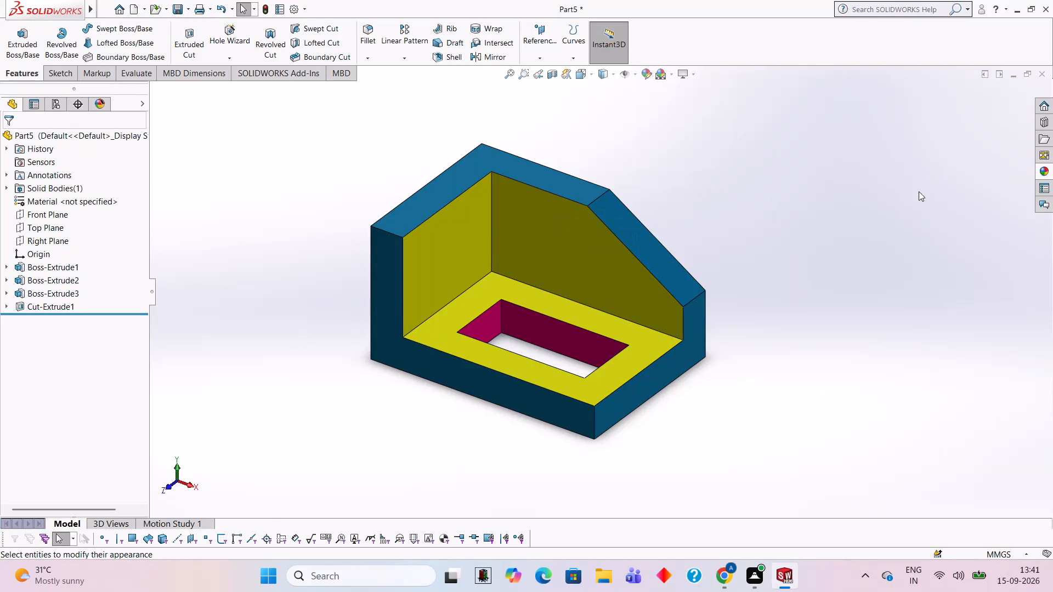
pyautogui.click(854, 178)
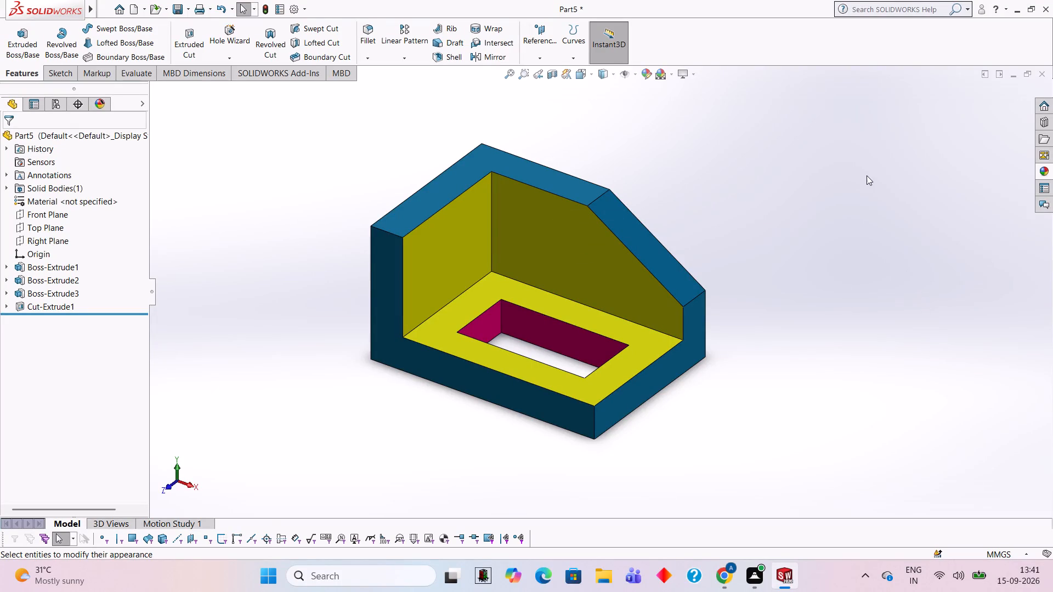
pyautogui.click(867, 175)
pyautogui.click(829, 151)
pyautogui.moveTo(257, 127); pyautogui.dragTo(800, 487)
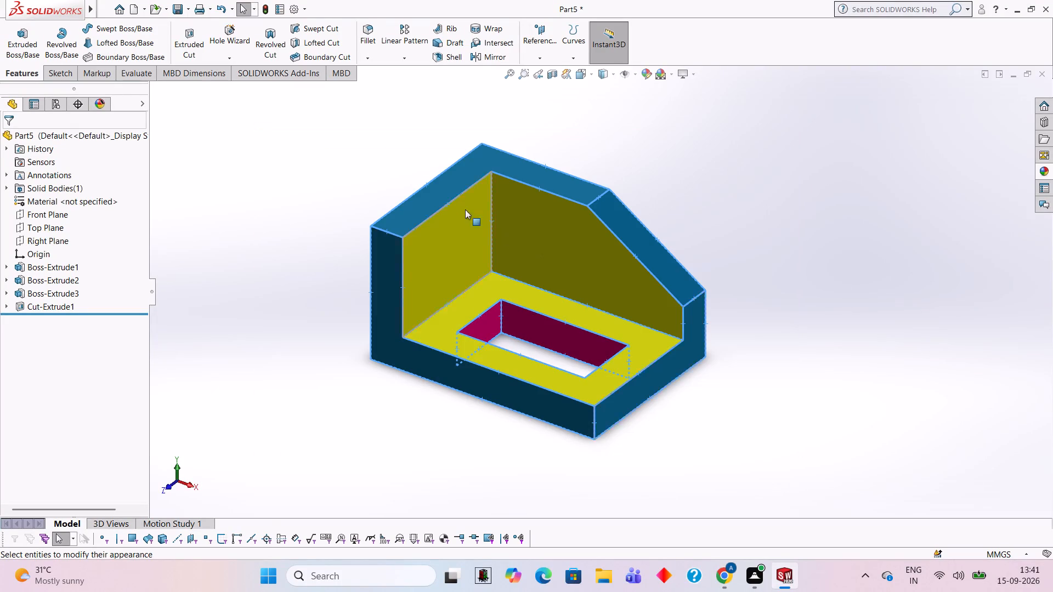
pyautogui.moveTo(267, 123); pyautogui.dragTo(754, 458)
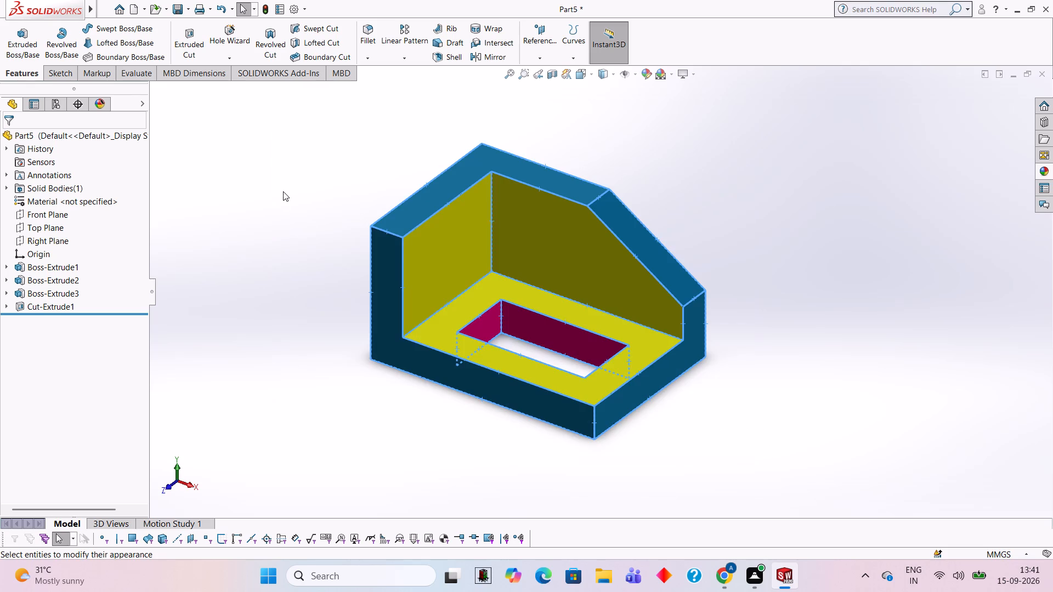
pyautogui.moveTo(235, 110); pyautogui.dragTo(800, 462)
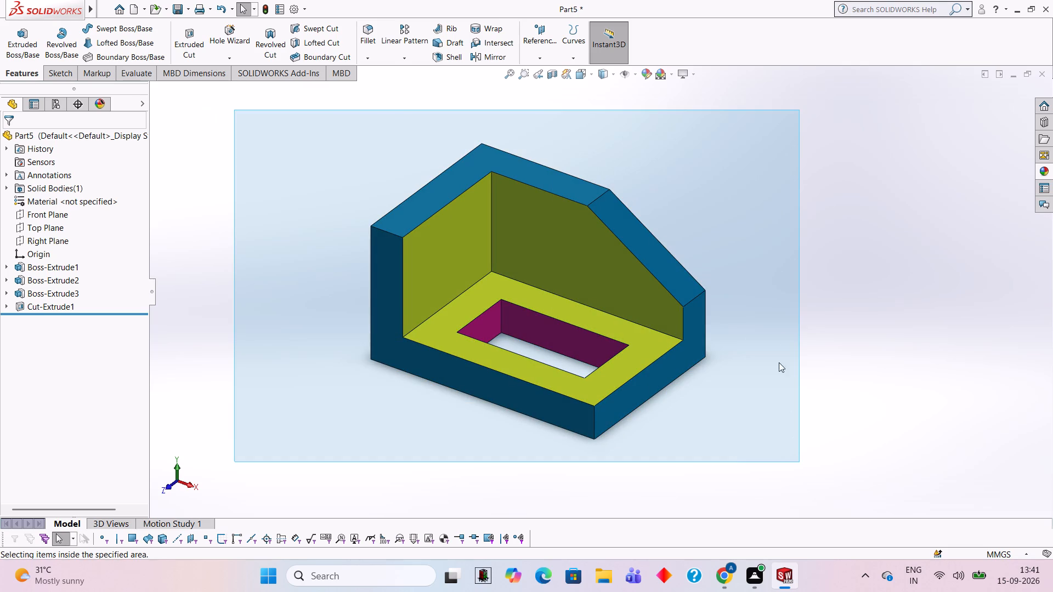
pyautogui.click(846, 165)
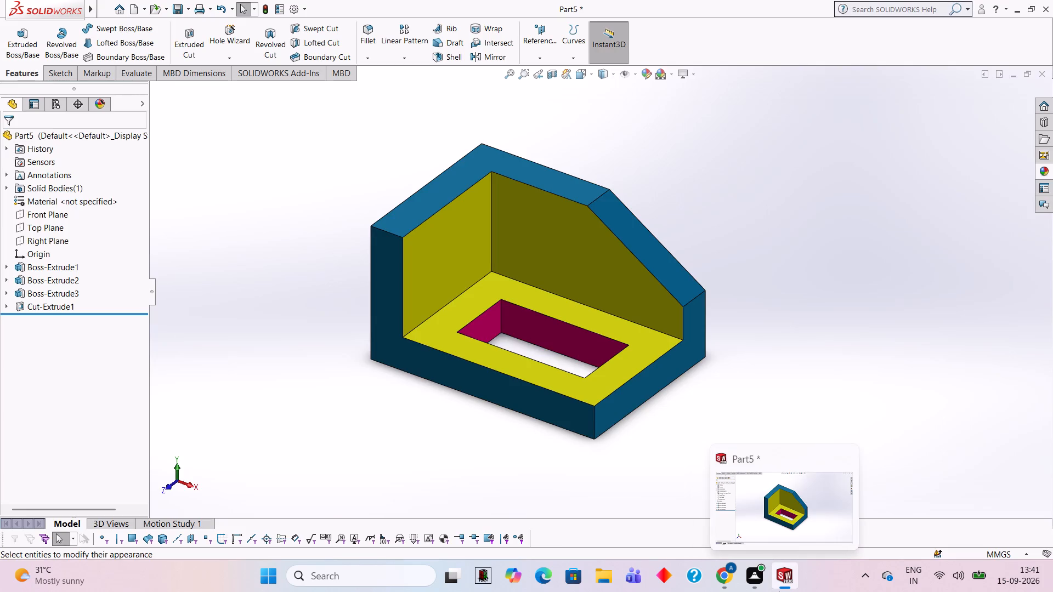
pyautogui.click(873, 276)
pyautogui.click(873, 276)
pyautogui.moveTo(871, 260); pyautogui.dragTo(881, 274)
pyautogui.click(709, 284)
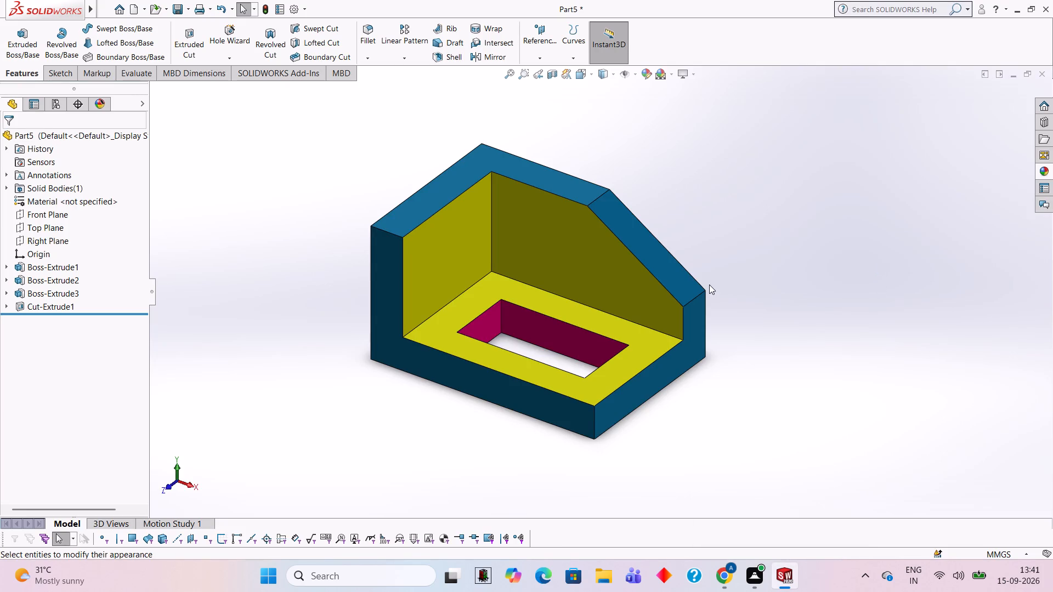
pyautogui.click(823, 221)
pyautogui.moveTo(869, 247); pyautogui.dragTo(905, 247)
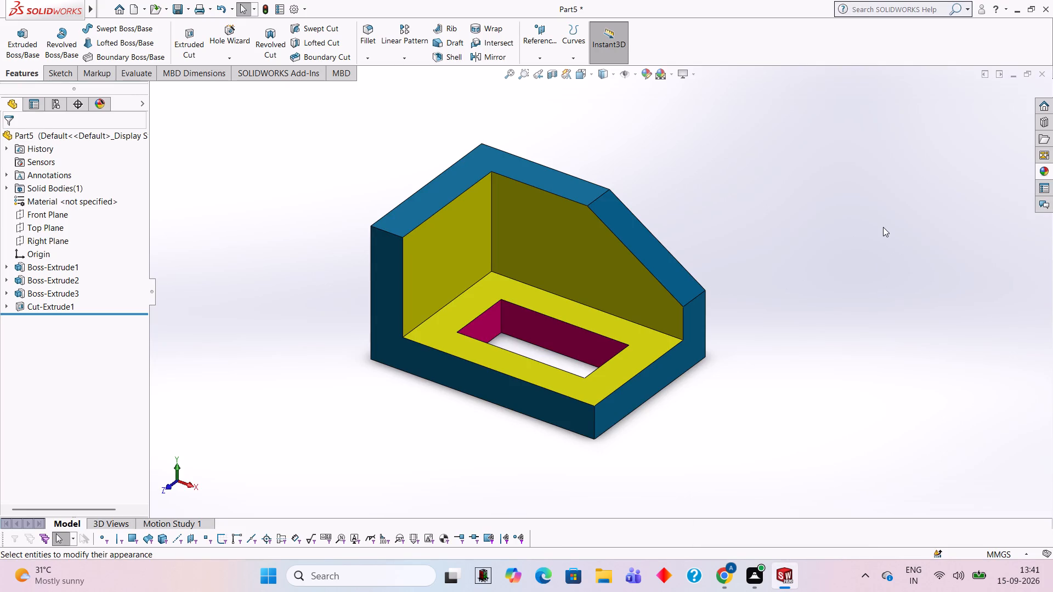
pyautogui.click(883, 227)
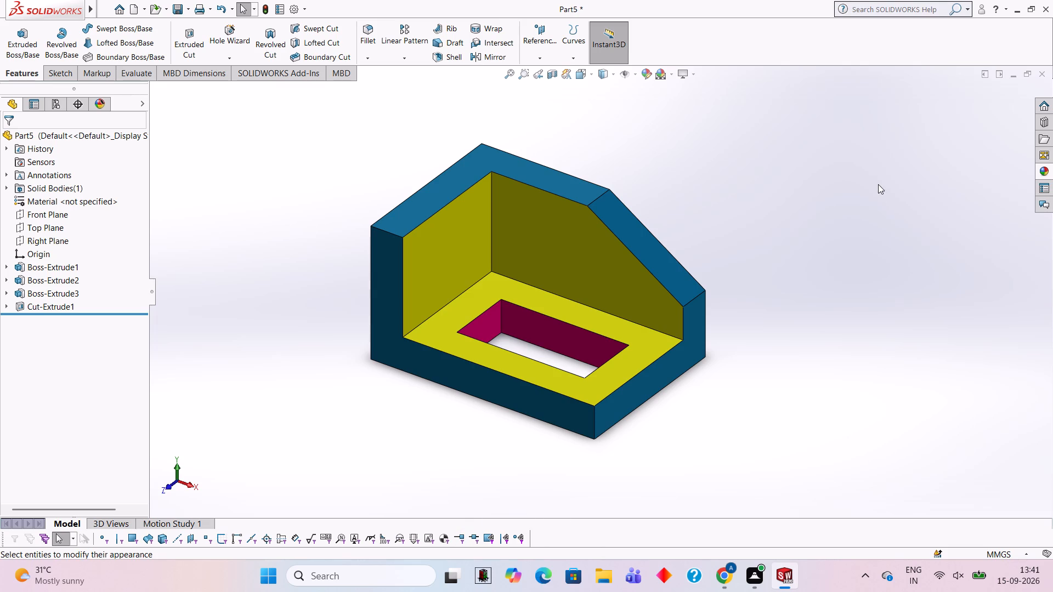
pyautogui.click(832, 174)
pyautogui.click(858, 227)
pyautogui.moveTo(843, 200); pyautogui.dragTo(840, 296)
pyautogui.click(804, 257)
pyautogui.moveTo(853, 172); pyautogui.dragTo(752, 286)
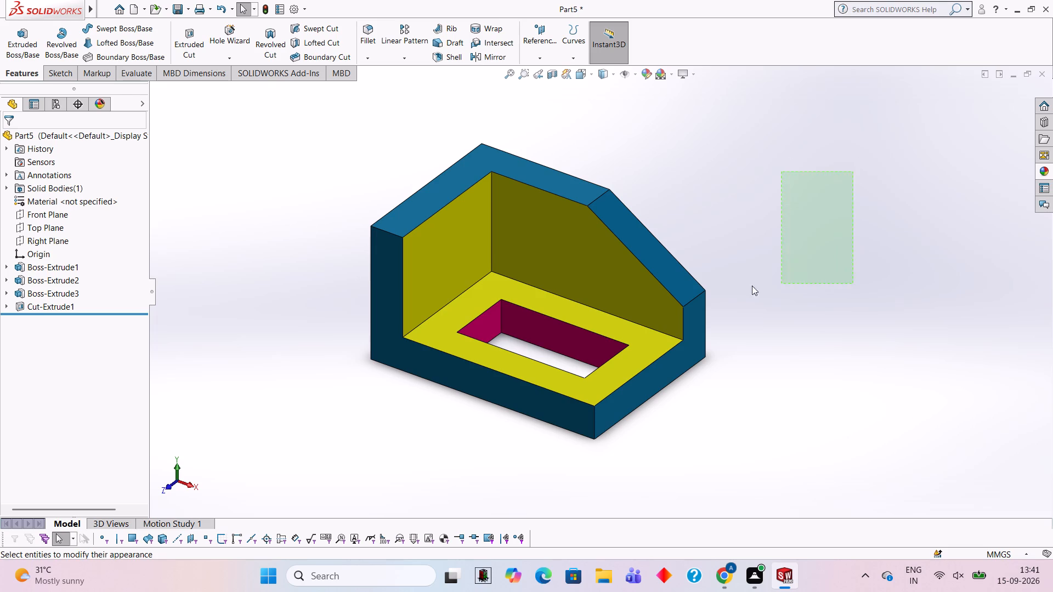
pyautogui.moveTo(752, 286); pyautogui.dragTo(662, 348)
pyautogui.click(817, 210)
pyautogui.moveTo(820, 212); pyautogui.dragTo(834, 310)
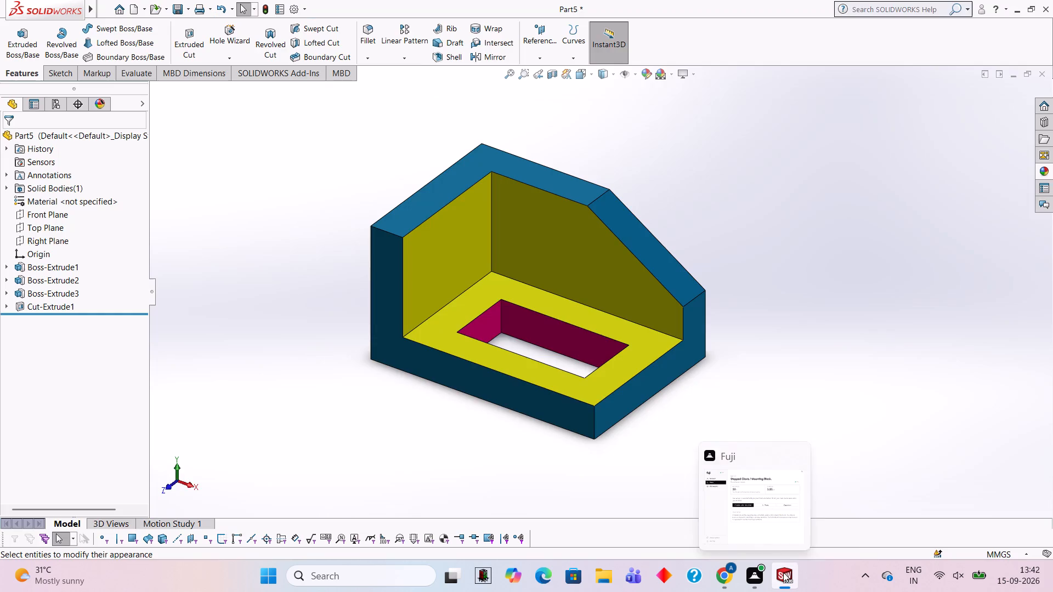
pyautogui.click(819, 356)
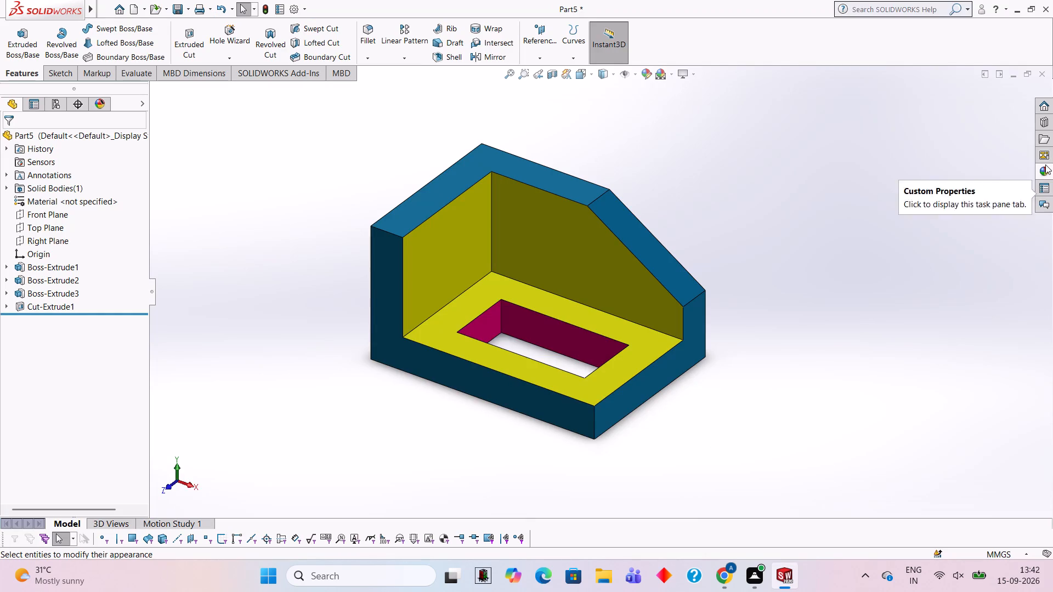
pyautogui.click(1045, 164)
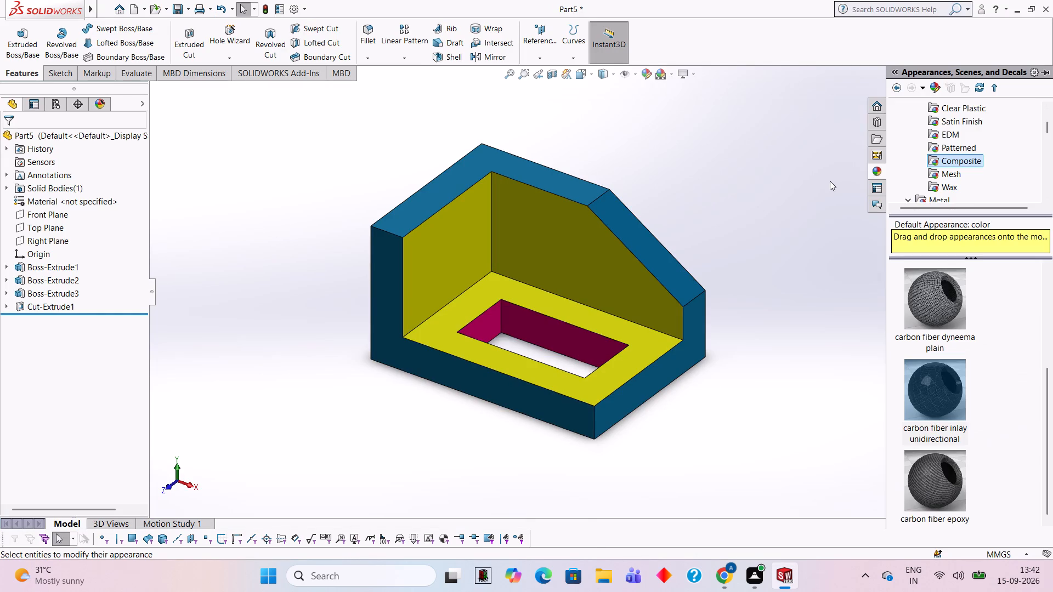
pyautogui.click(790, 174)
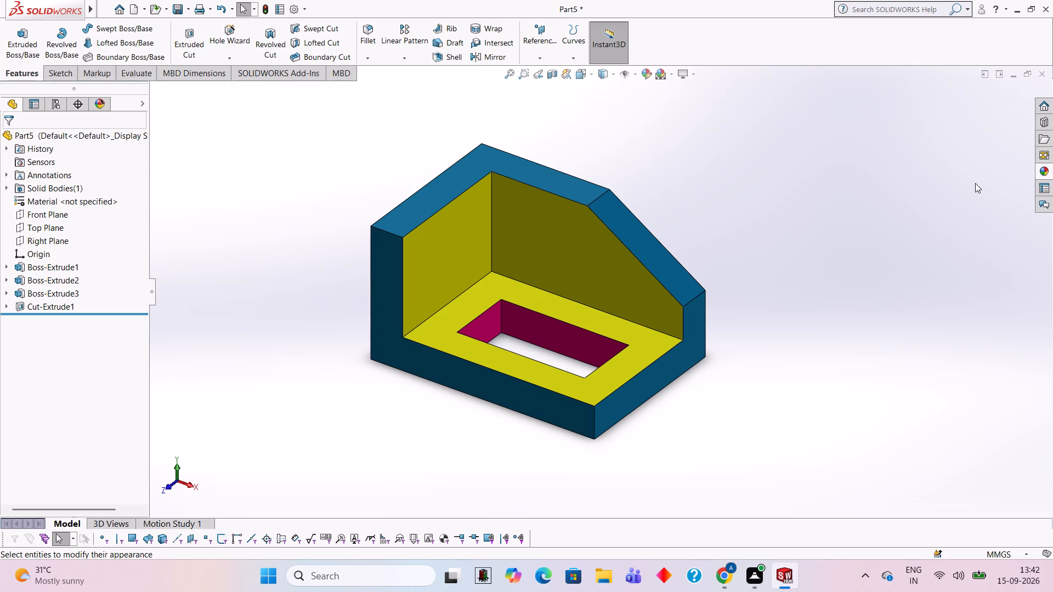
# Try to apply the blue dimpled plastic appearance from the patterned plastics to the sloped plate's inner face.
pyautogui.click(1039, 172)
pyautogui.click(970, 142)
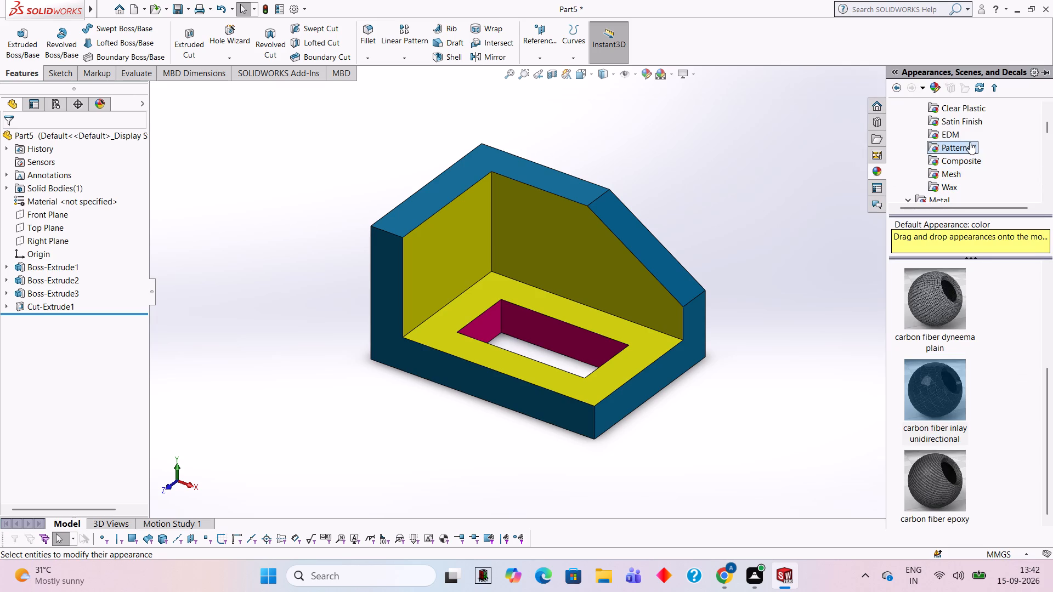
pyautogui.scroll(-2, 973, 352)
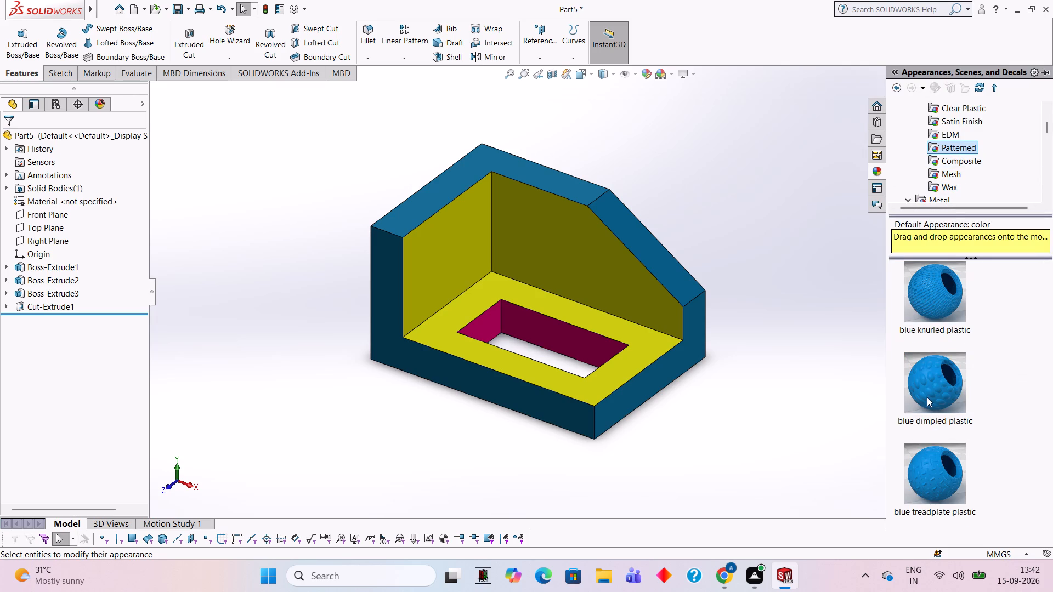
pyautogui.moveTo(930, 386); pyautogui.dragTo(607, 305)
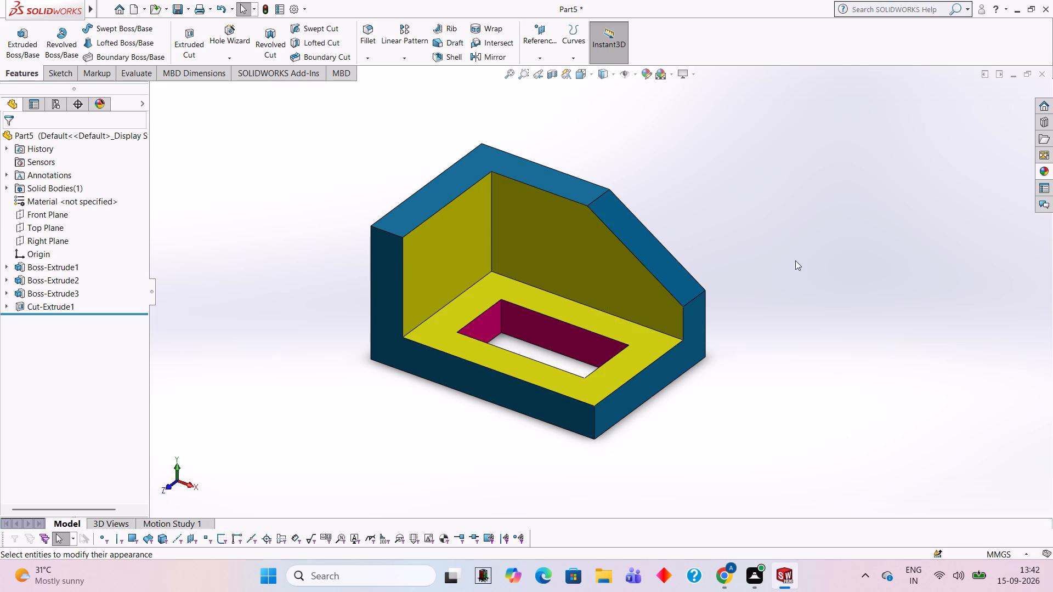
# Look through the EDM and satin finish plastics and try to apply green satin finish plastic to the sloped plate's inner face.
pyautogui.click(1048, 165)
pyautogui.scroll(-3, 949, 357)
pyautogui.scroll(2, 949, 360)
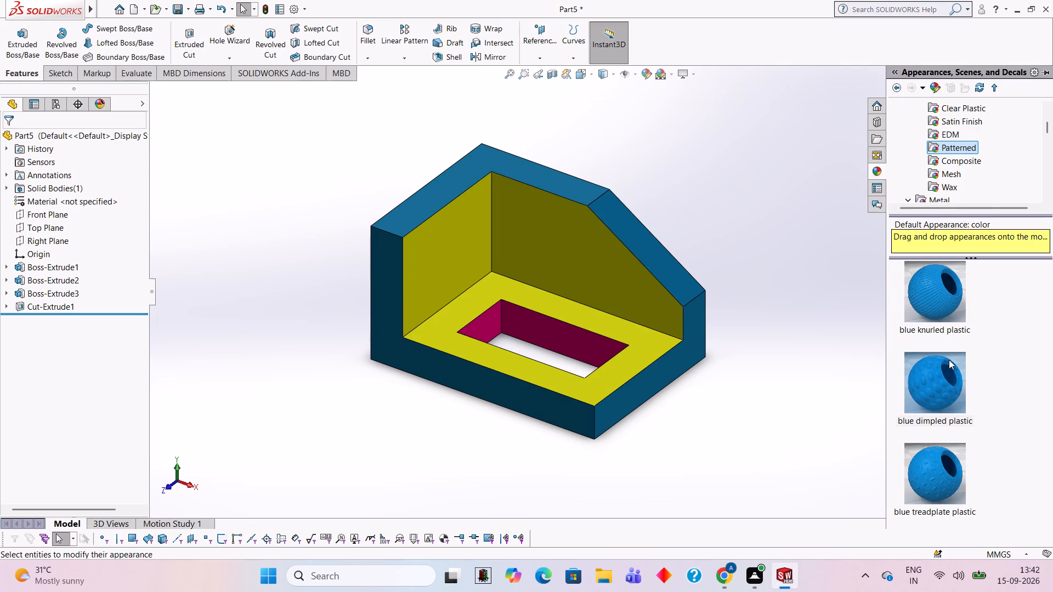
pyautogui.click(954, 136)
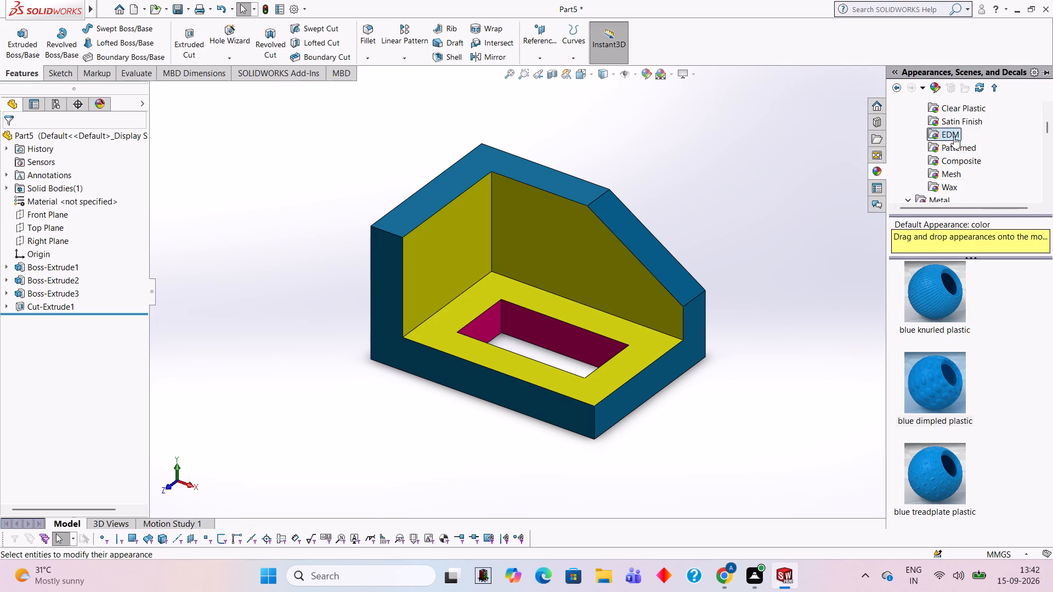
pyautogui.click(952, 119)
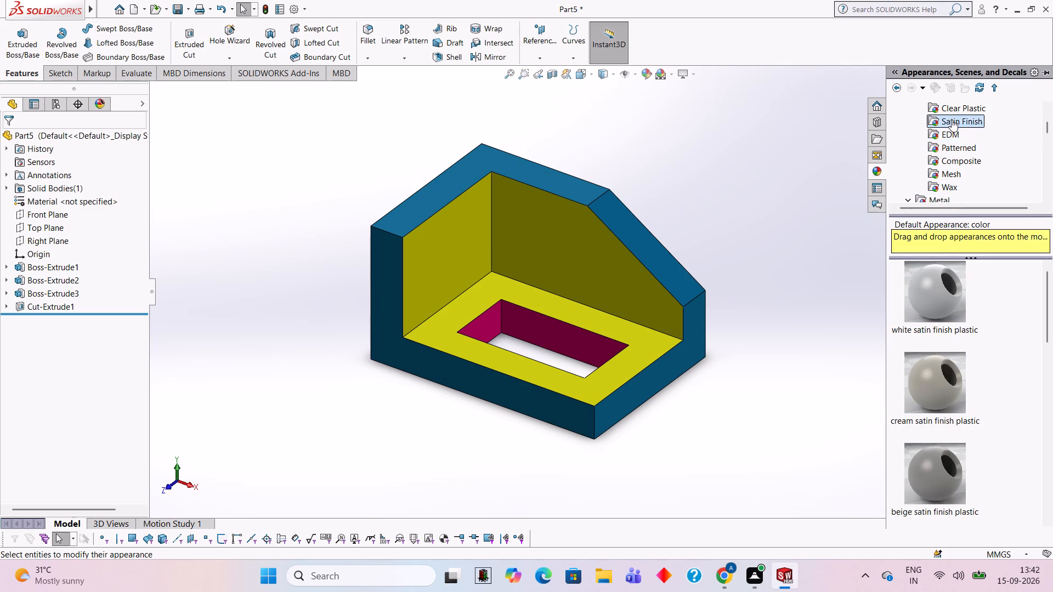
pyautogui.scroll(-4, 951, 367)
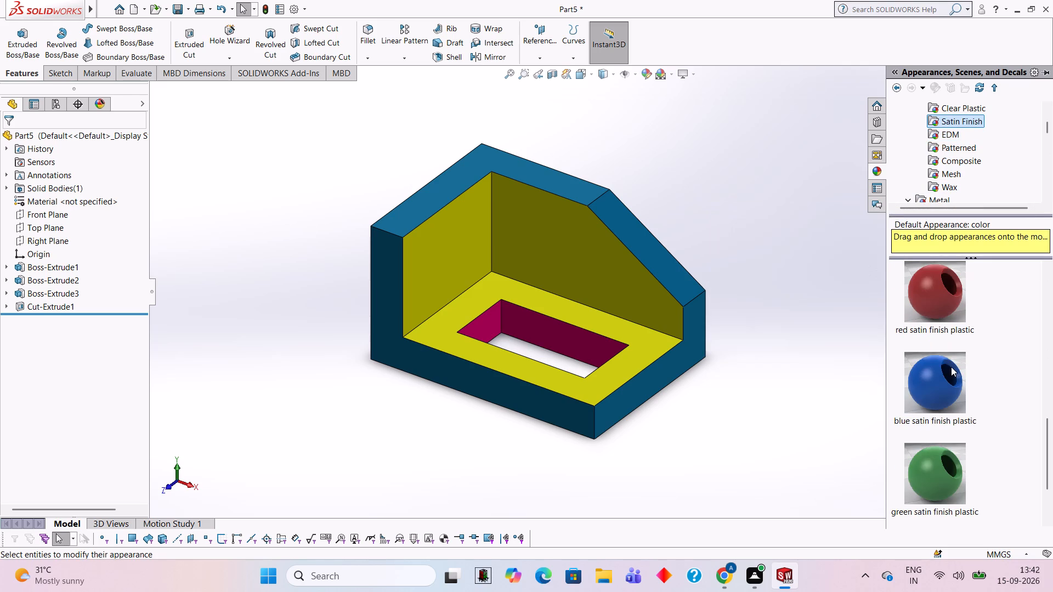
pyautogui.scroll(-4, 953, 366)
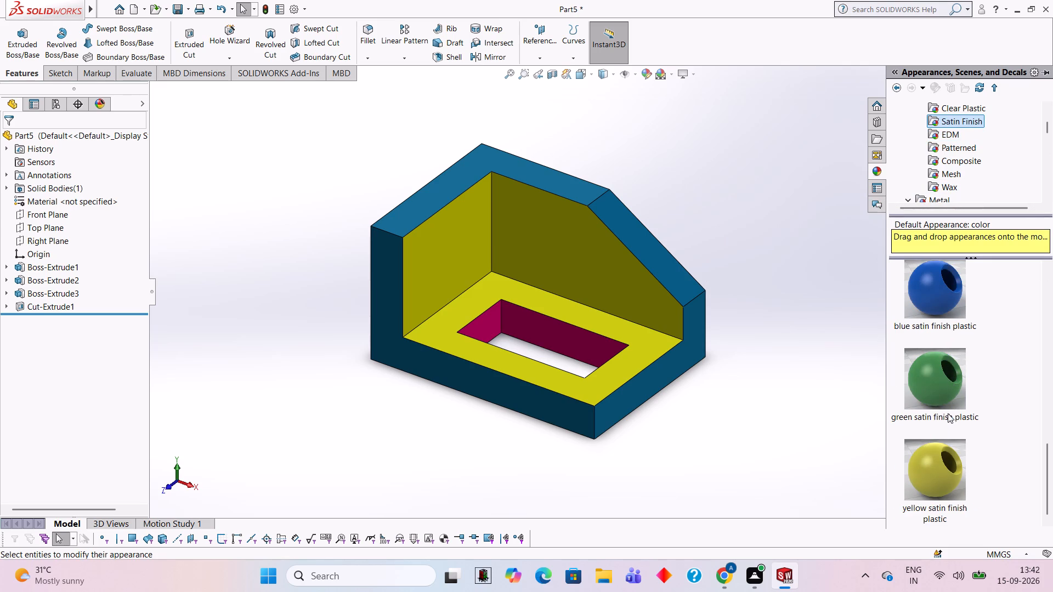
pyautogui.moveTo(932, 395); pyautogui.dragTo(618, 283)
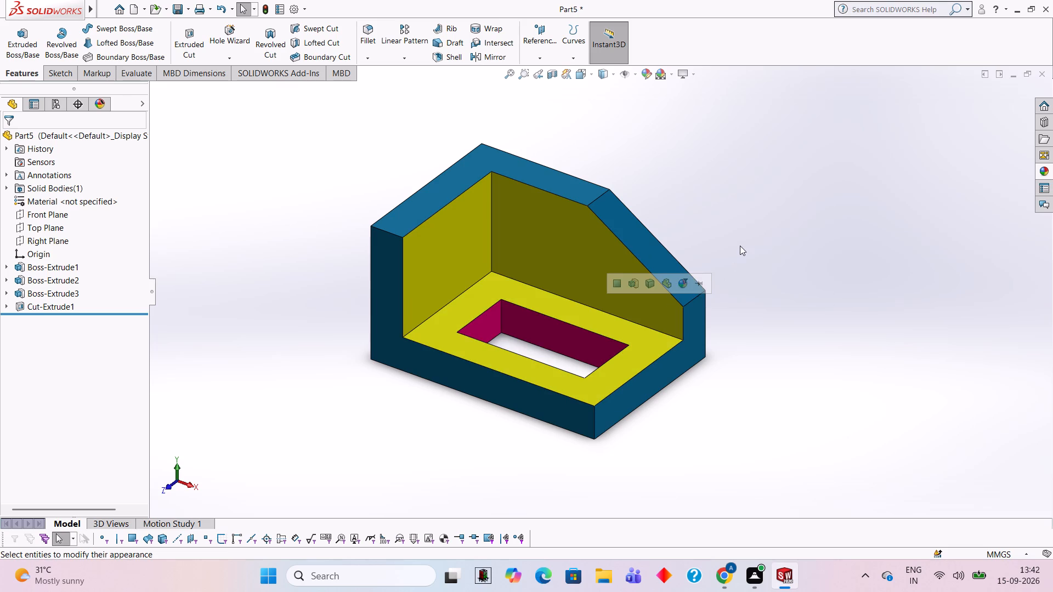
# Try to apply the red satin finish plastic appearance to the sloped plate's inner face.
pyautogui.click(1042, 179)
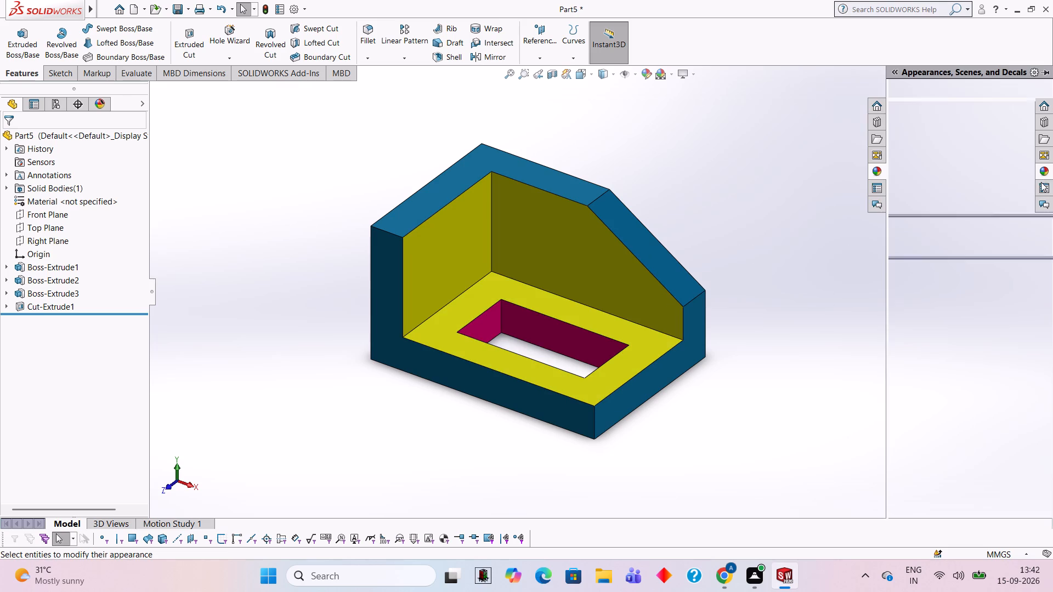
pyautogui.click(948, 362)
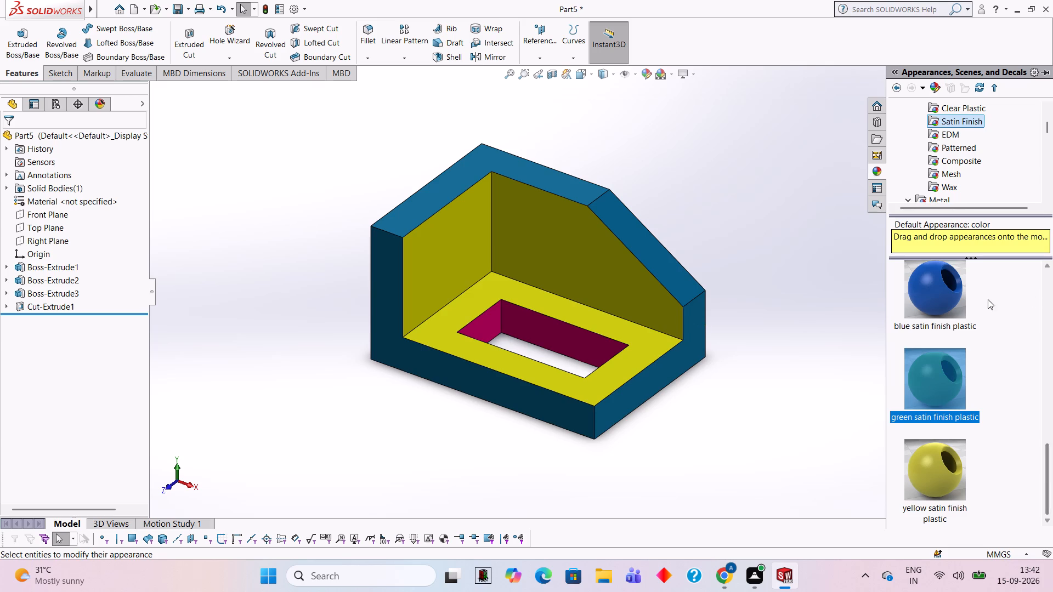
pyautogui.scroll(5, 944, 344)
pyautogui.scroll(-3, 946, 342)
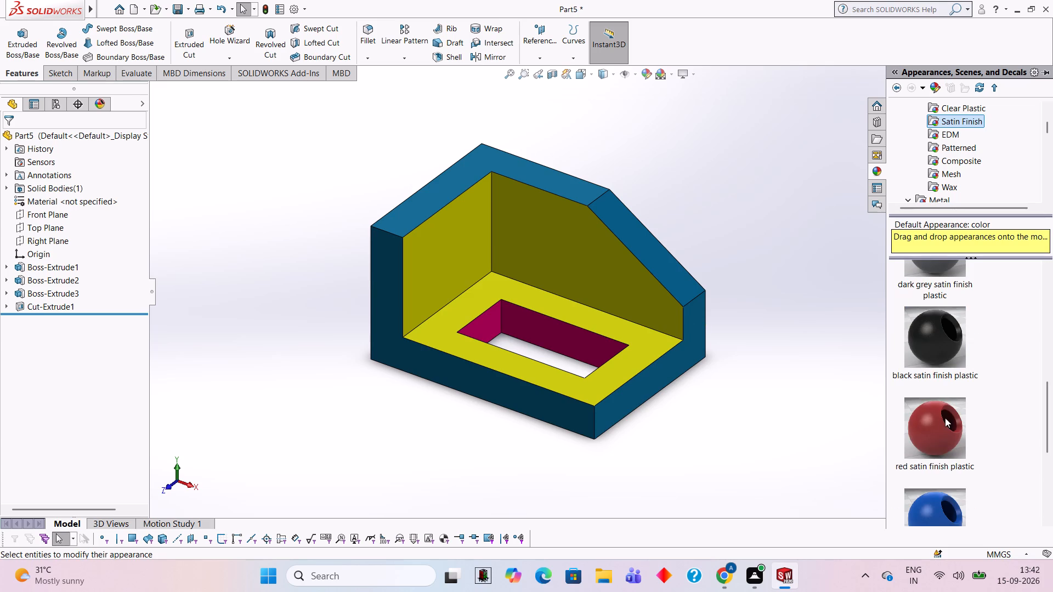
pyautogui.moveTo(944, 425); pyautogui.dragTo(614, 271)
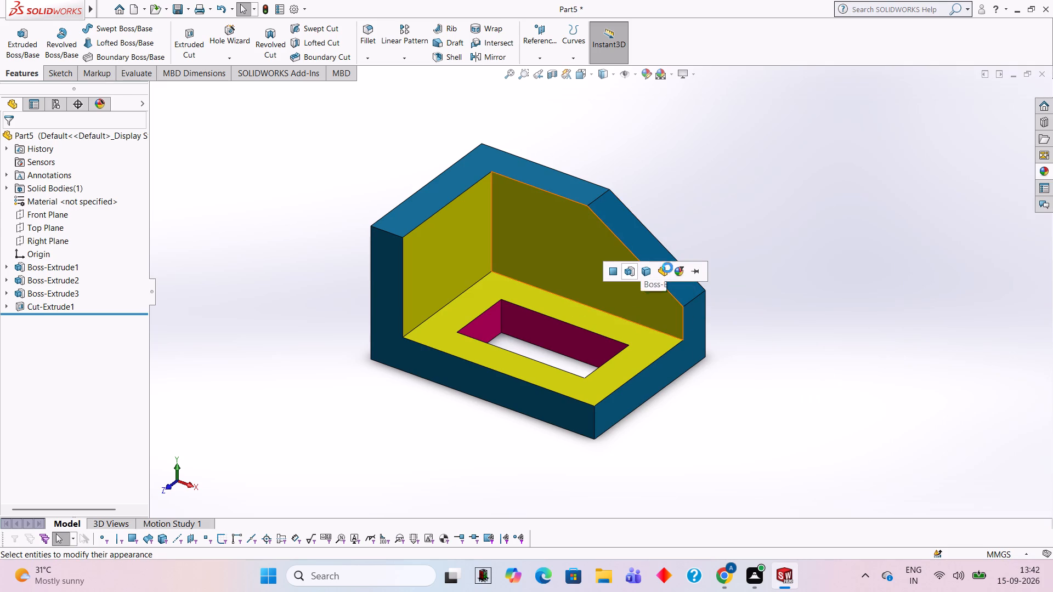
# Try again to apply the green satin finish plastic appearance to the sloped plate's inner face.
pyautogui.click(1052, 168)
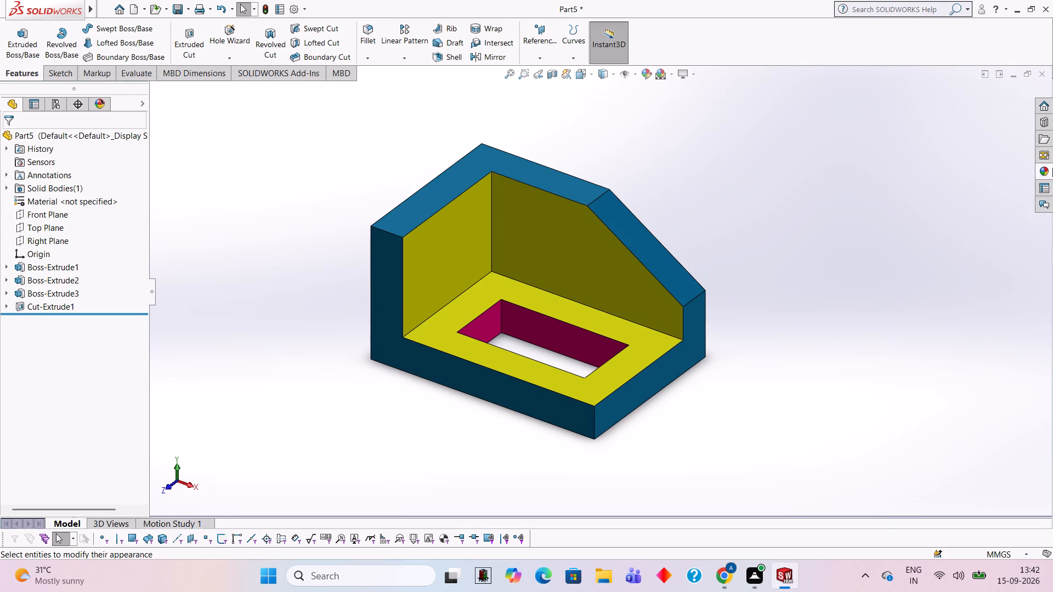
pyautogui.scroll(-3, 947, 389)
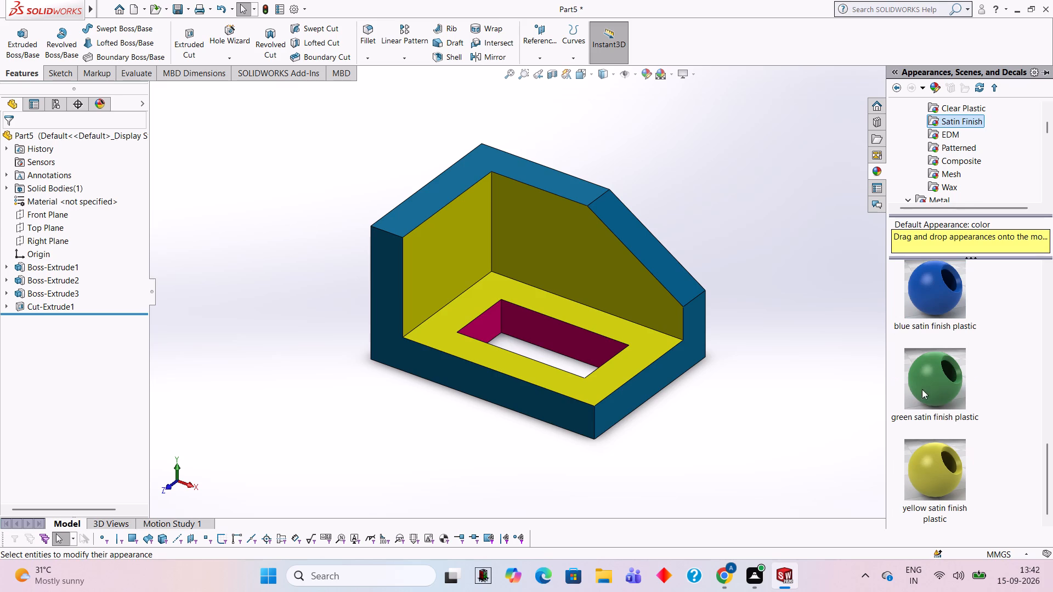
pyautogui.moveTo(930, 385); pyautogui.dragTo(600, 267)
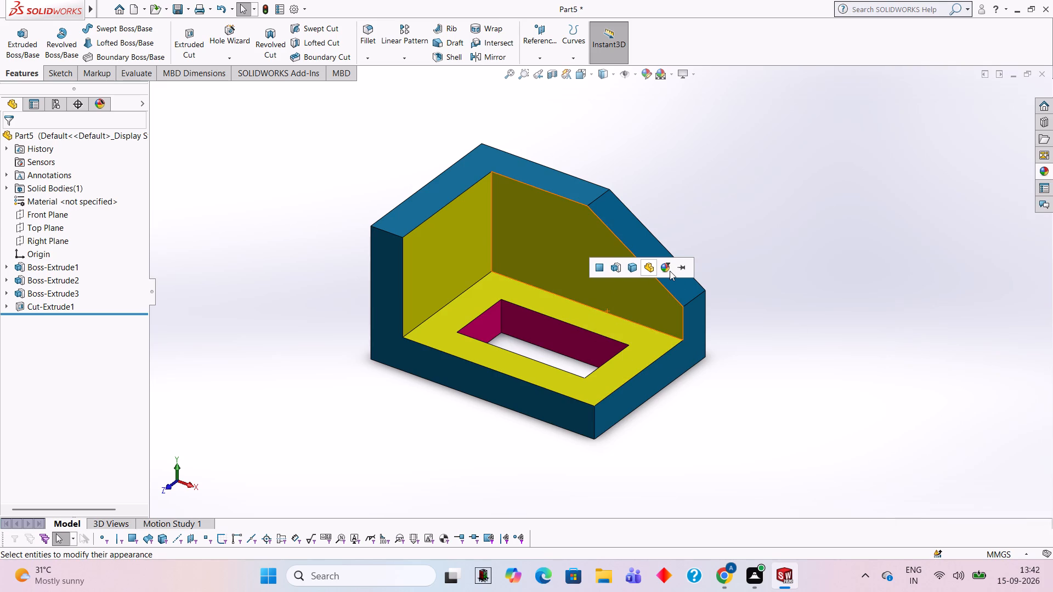
# Look through the satin finish, clear, textured and soft touch plastic appearances, including the white, cream and beige soft touch samples.
pyautogui.click(1044, 178)
pyautogui.scroll(2, 973, 399)
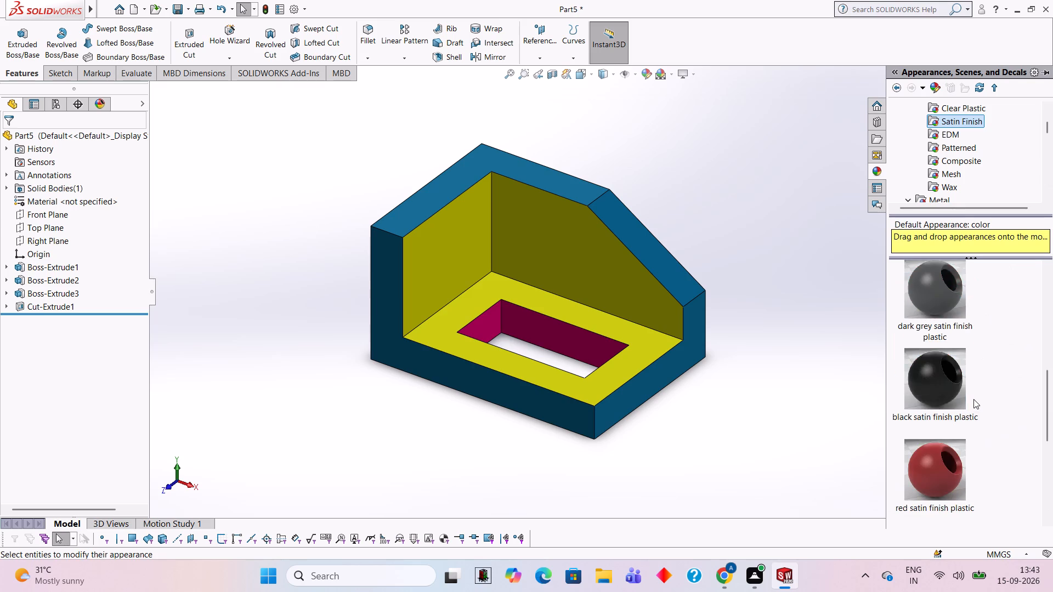
pyautogui.scroll(7, 972, 397)
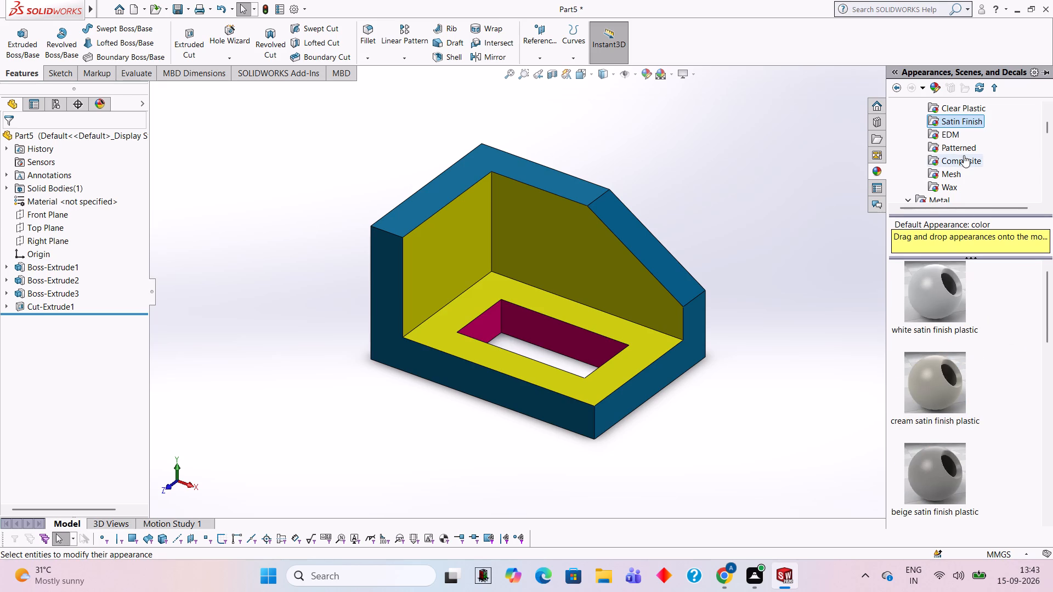
pyautogui.click(970, 111)
pyautogui.scroll(2, 938, 377)
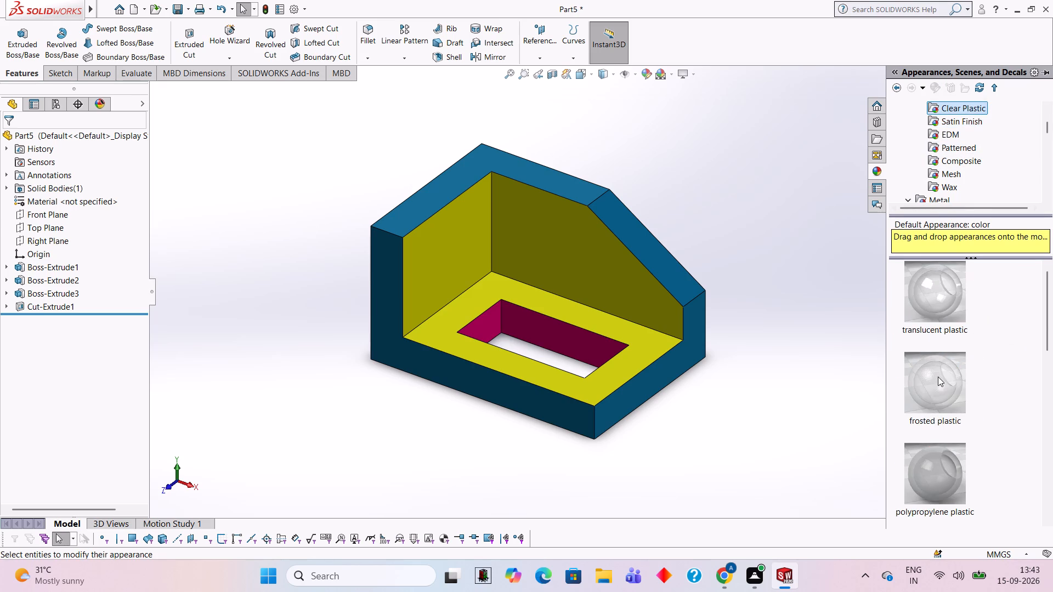
pyautogui.scroll(2, 969, 193)
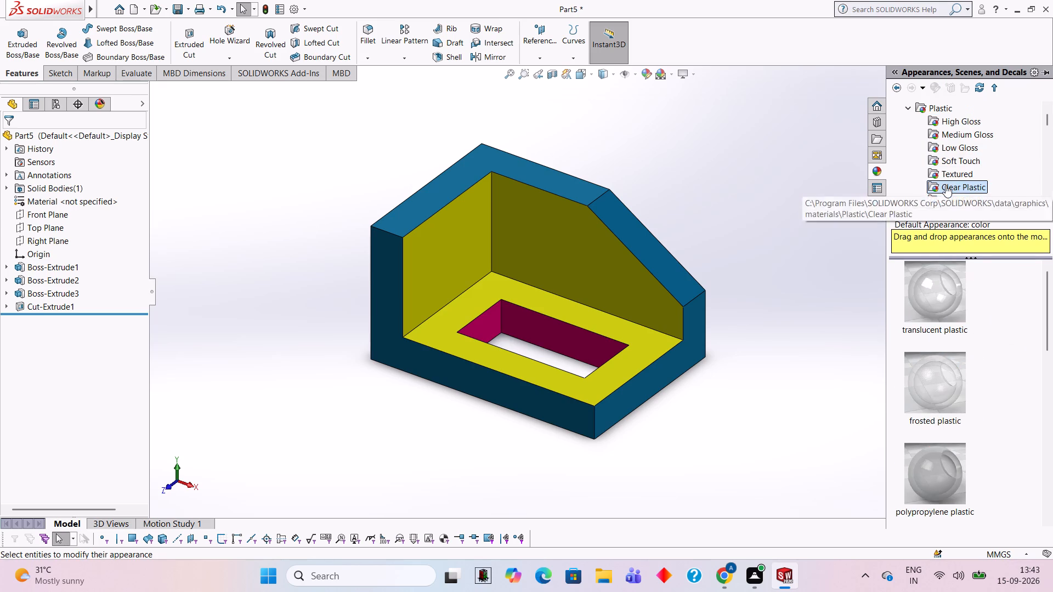
pyautogui.click(960, 176)
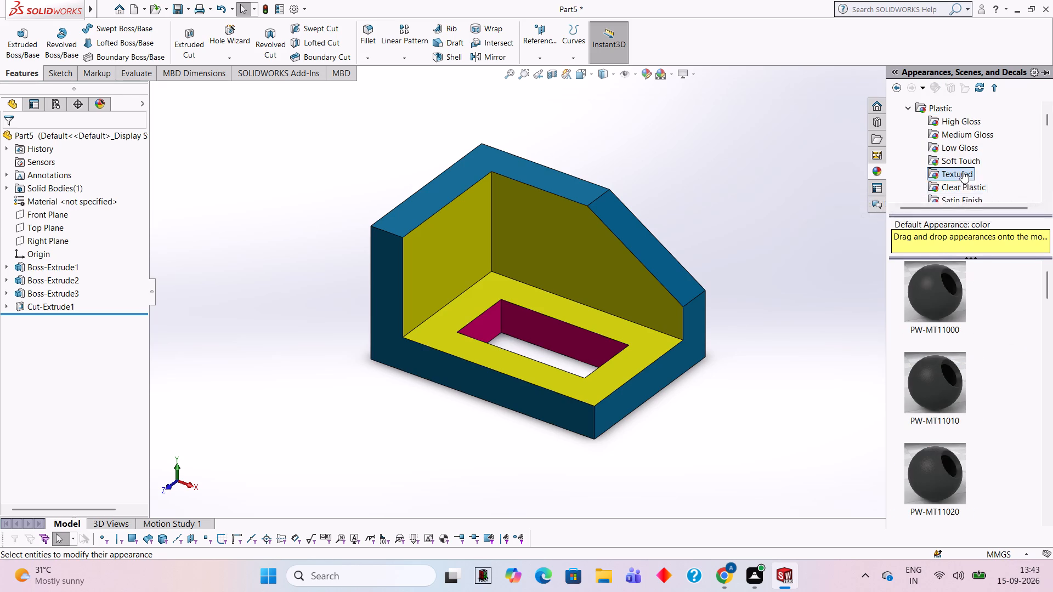
pyautogui.click(962, 163)
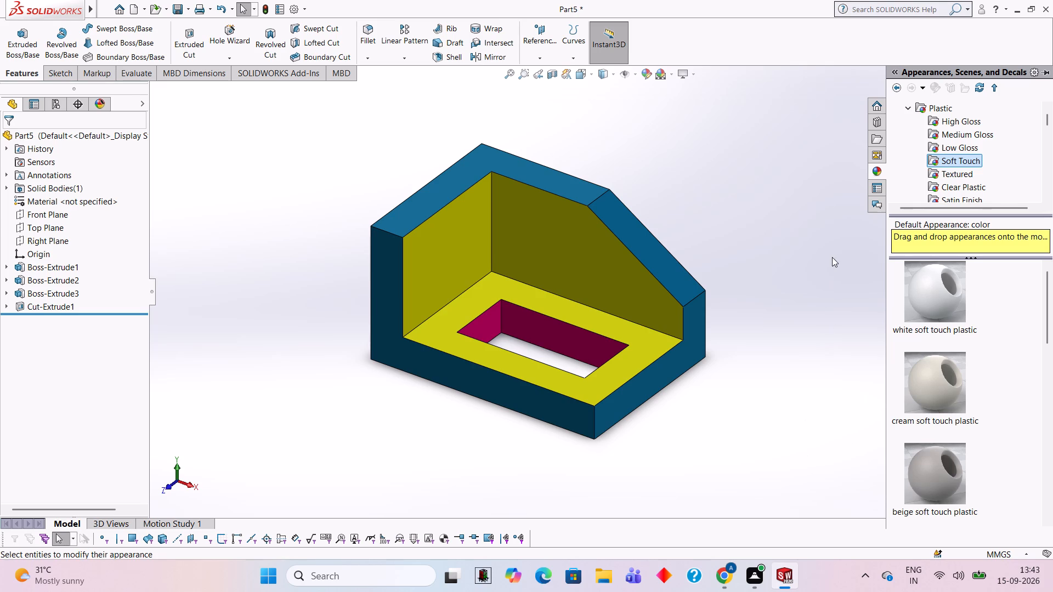
pyautogui.click(941, 292)
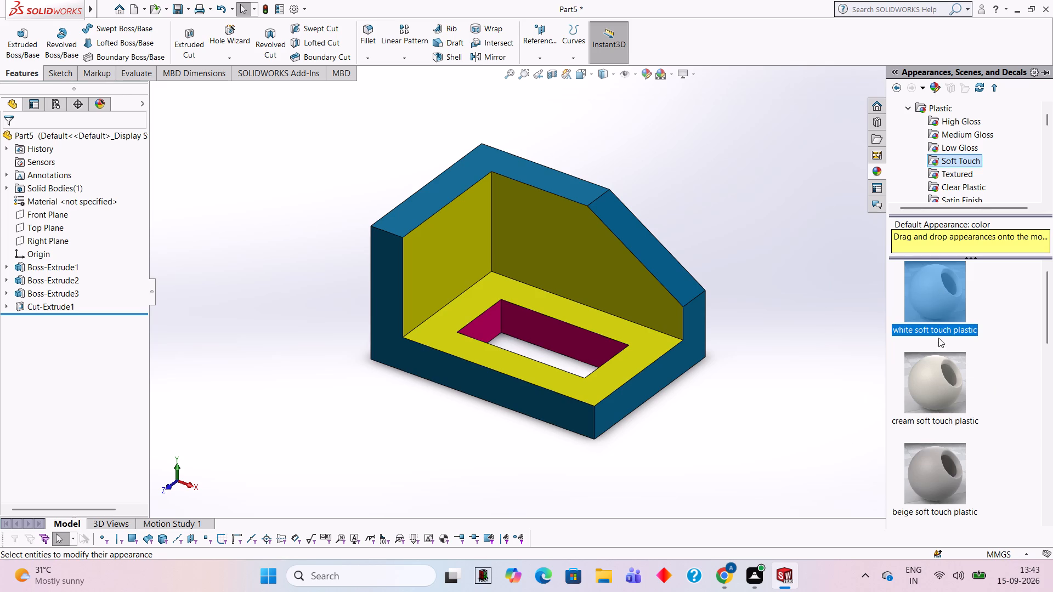
pyautogui.click(931, 374)
pyautogui.click(928, 468)
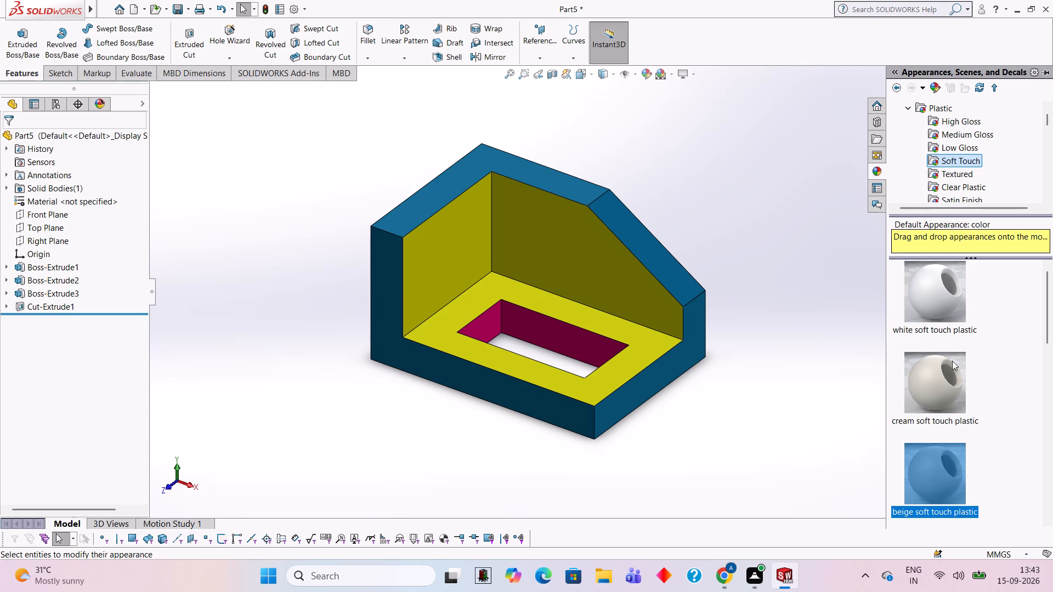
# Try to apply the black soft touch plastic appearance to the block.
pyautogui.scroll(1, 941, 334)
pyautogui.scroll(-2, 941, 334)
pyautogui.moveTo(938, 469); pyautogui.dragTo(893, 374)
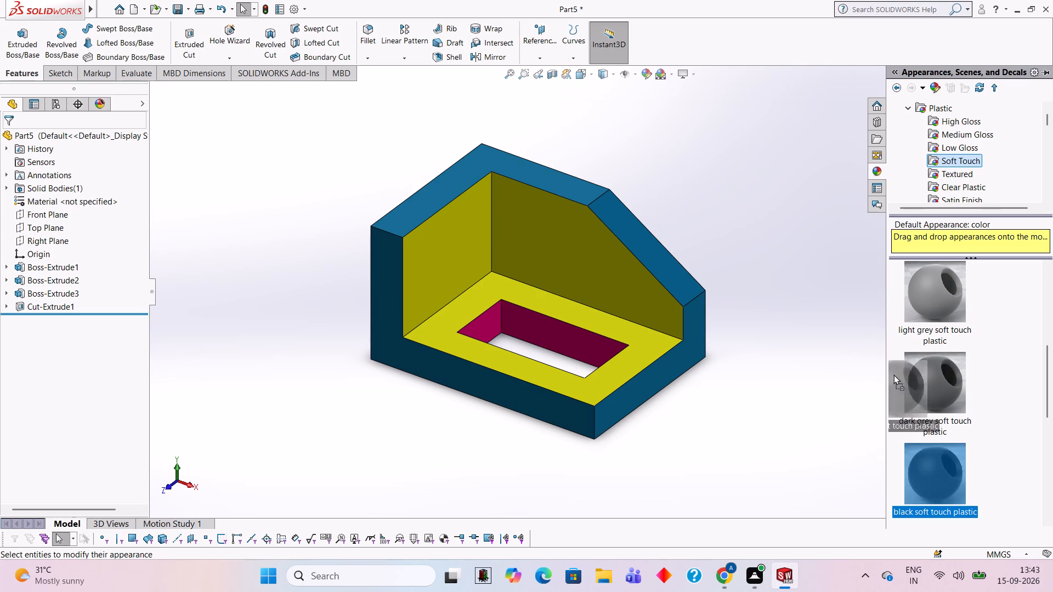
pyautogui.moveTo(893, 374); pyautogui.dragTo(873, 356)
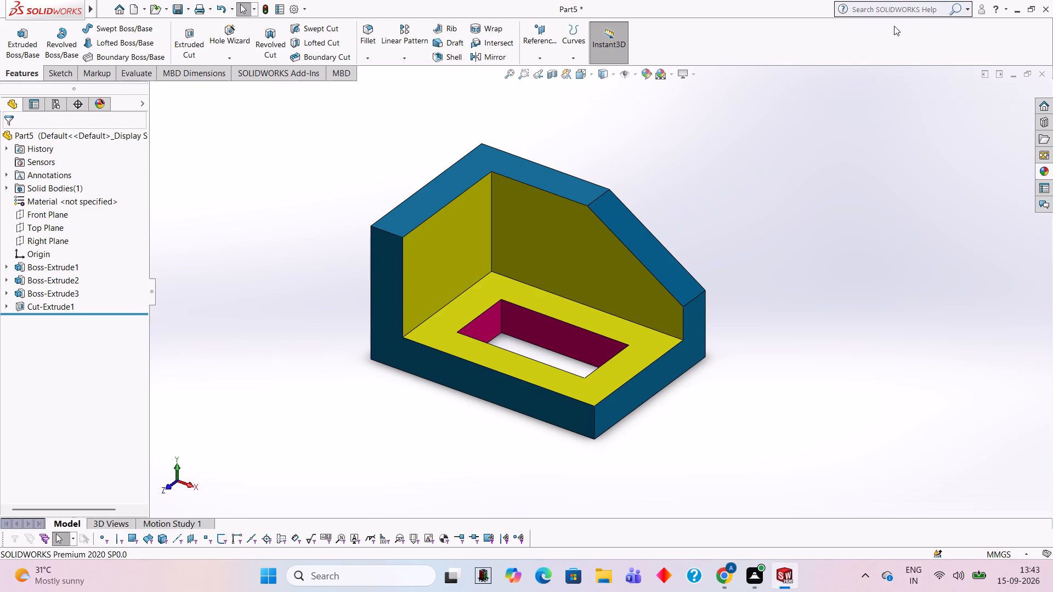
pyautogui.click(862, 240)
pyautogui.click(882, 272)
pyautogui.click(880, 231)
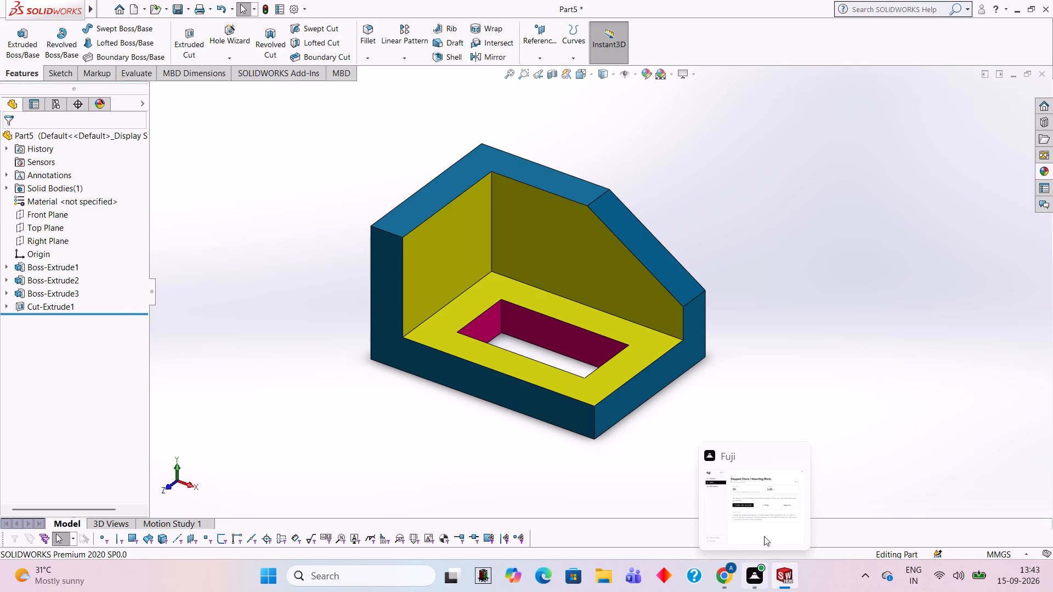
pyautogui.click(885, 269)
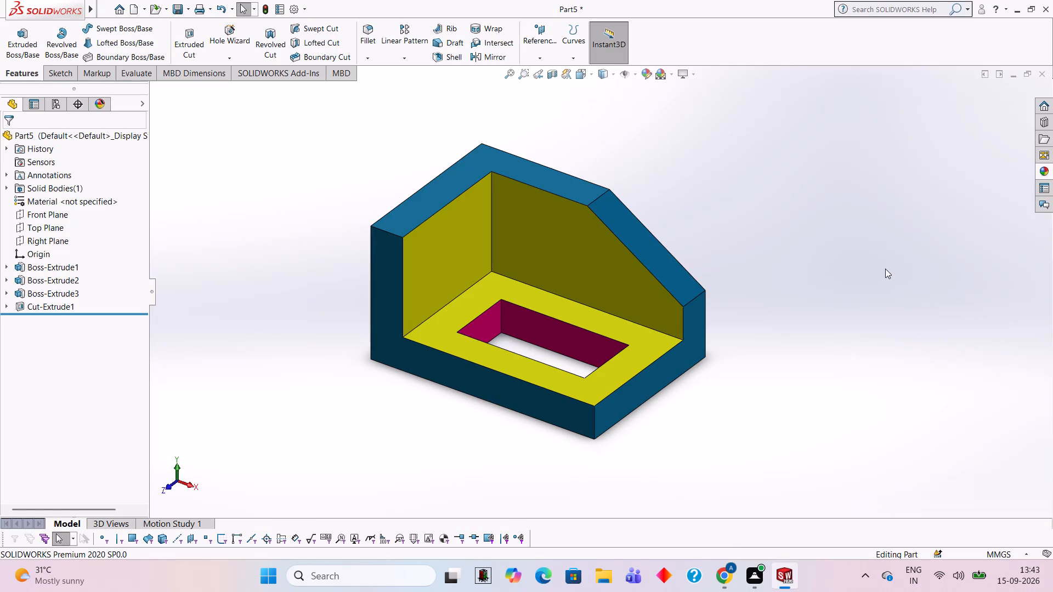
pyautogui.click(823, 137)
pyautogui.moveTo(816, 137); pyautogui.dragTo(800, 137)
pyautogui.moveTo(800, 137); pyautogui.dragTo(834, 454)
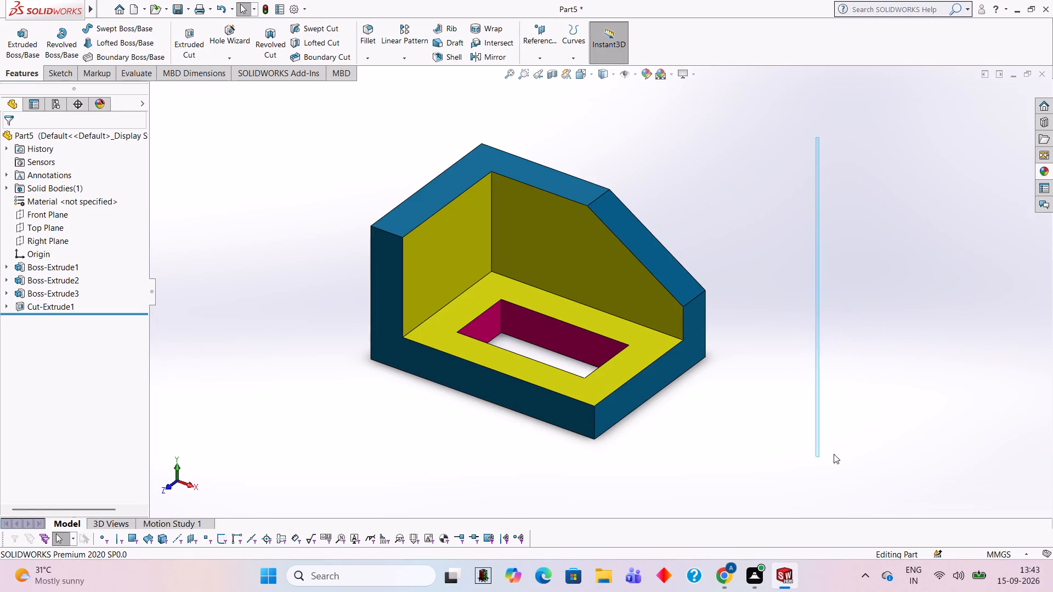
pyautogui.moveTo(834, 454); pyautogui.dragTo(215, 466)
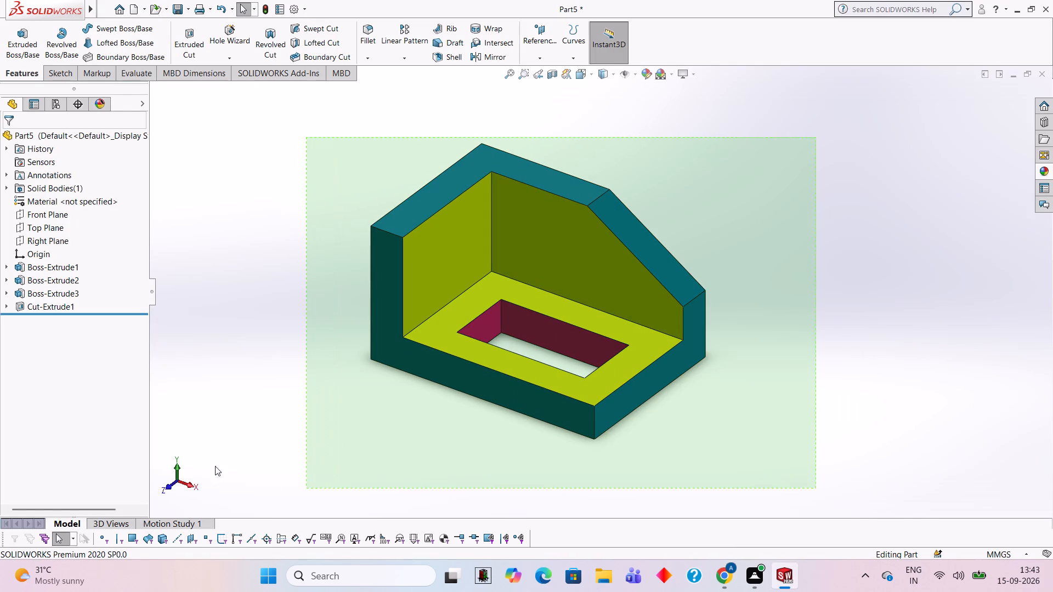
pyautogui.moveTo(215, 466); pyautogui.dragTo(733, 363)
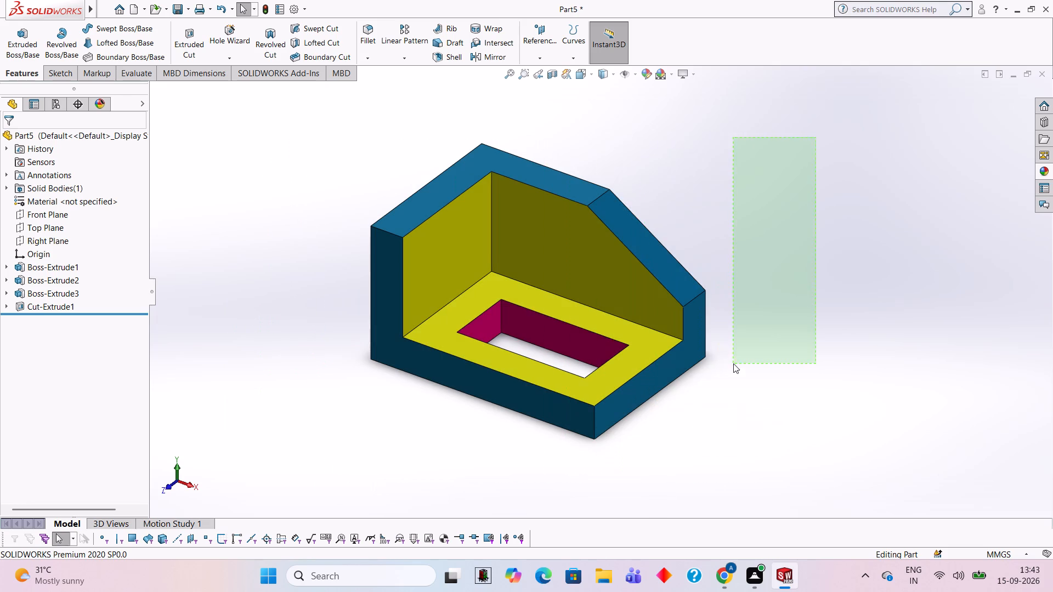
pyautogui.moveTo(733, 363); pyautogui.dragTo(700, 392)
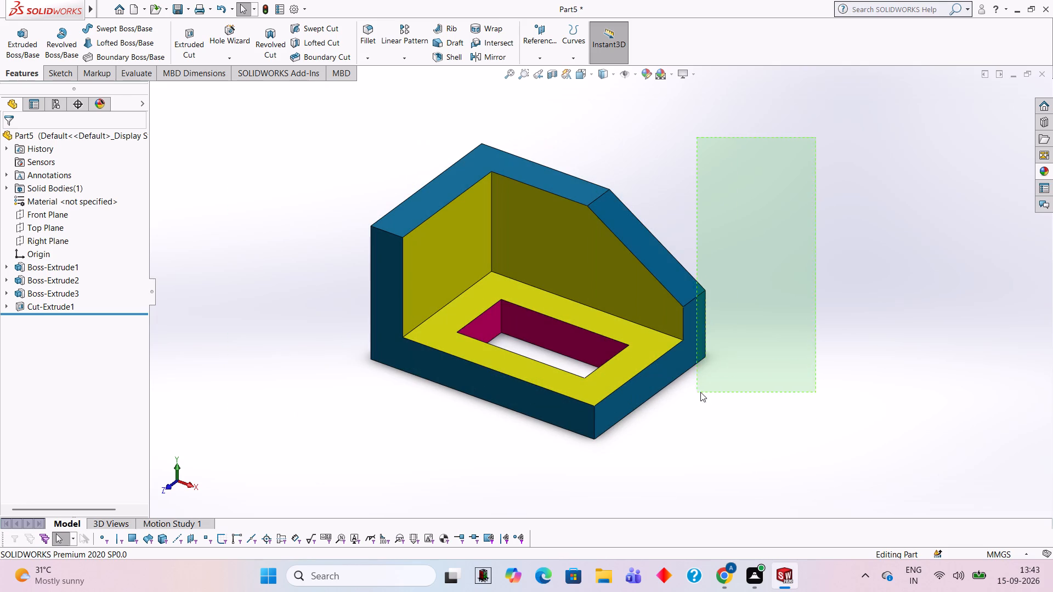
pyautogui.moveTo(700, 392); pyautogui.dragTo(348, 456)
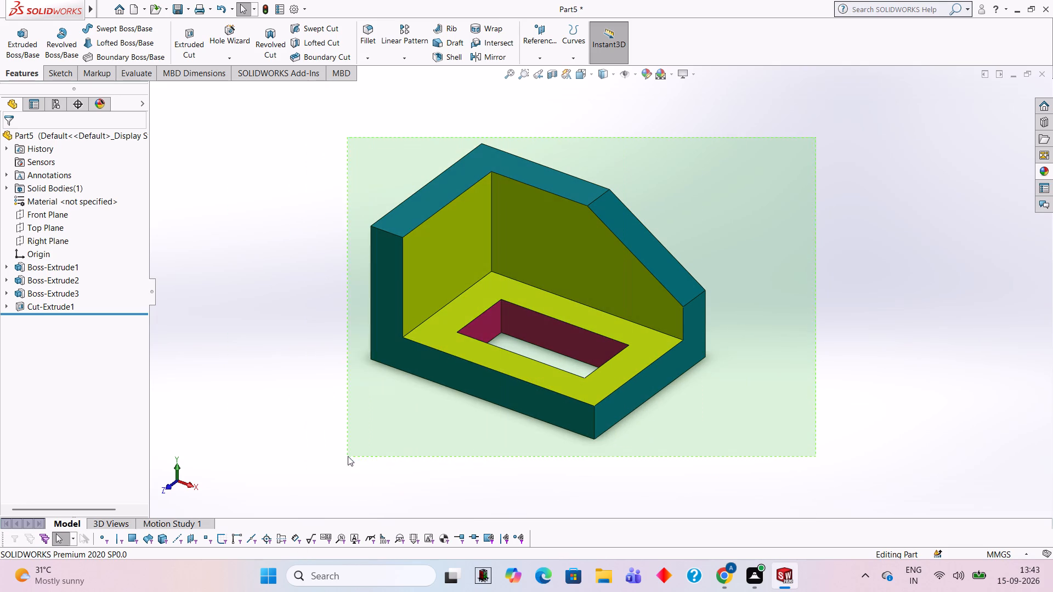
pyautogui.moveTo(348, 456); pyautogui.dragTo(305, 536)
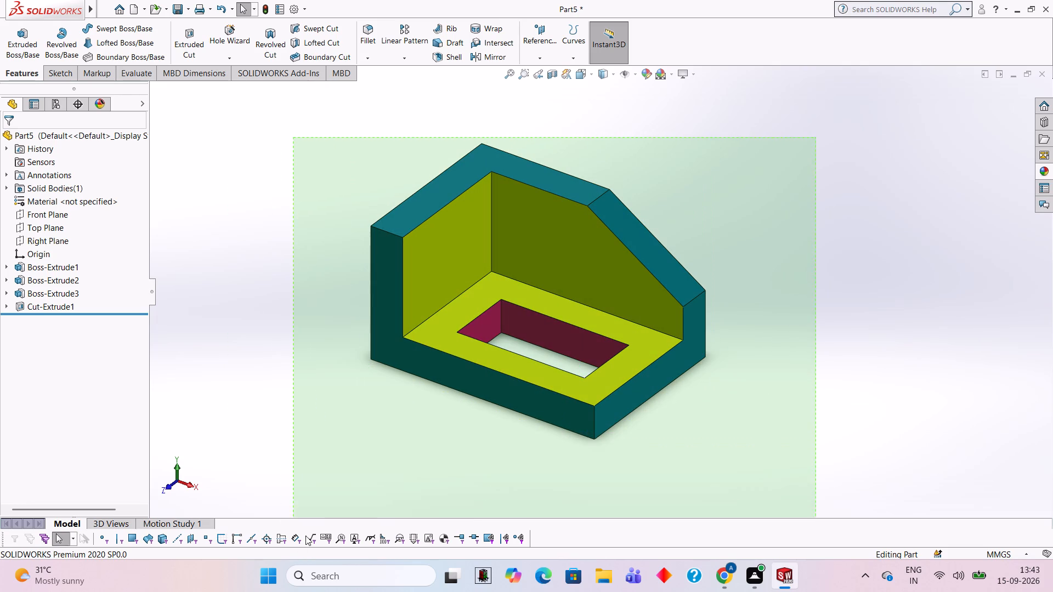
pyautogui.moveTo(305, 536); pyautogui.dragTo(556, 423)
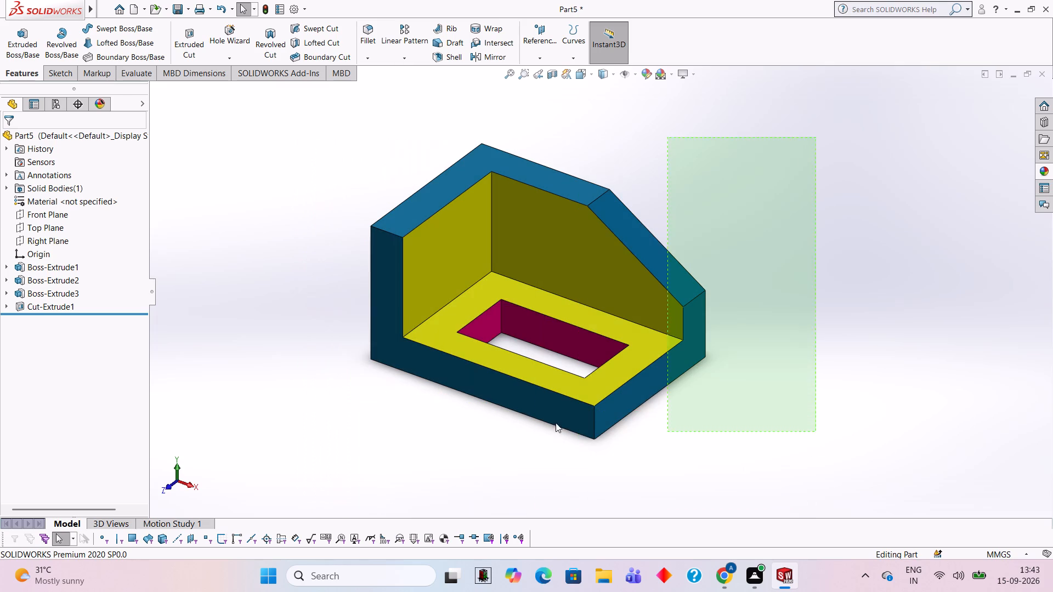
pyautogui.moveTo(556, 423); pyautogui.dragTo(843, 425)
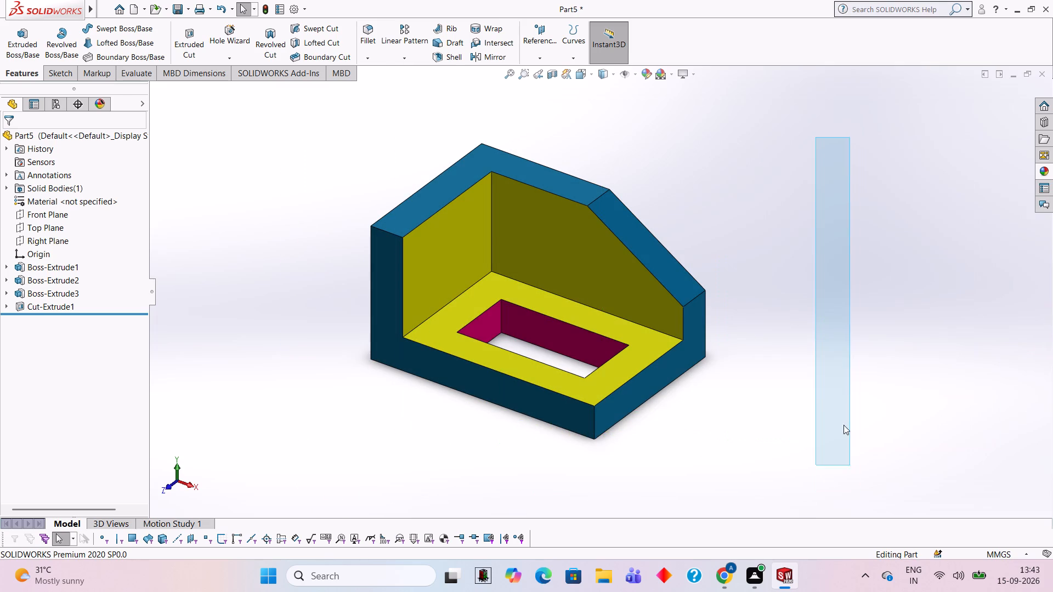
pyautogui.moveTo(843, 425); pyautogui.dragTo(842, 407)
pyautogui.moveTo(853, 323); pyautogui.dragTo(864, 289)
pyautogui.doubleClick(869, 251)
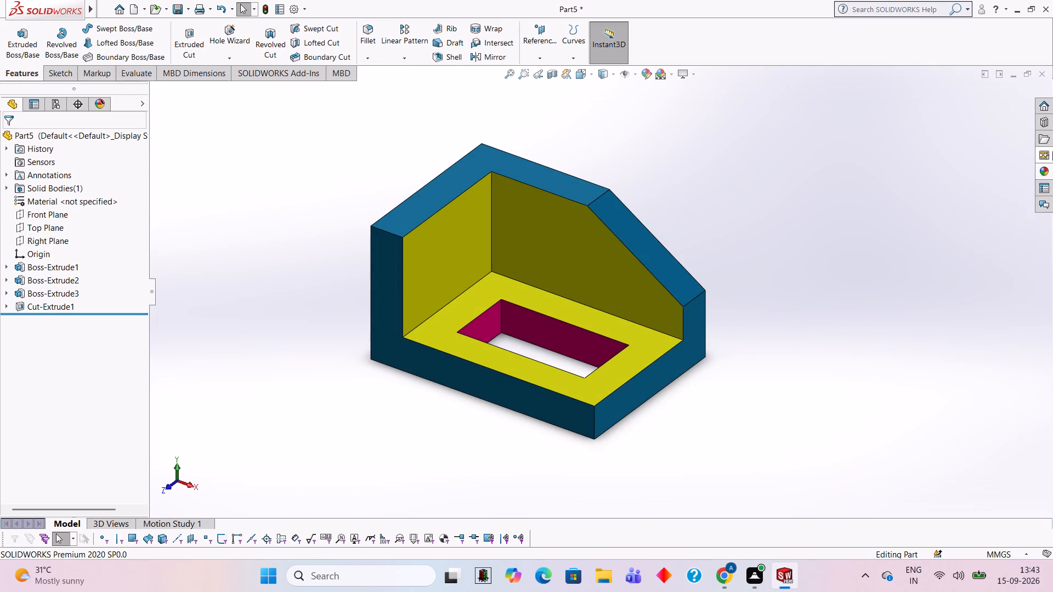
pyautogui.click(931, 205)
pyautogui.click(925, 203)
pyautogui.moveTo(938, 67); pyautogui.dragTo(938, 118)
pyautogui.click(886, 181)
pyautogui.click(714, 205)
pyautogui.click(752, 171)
# Examine the block's inner, top, sloped, front and side faces one by one with their feature dimensions.
pyautogui.click(539, 209)
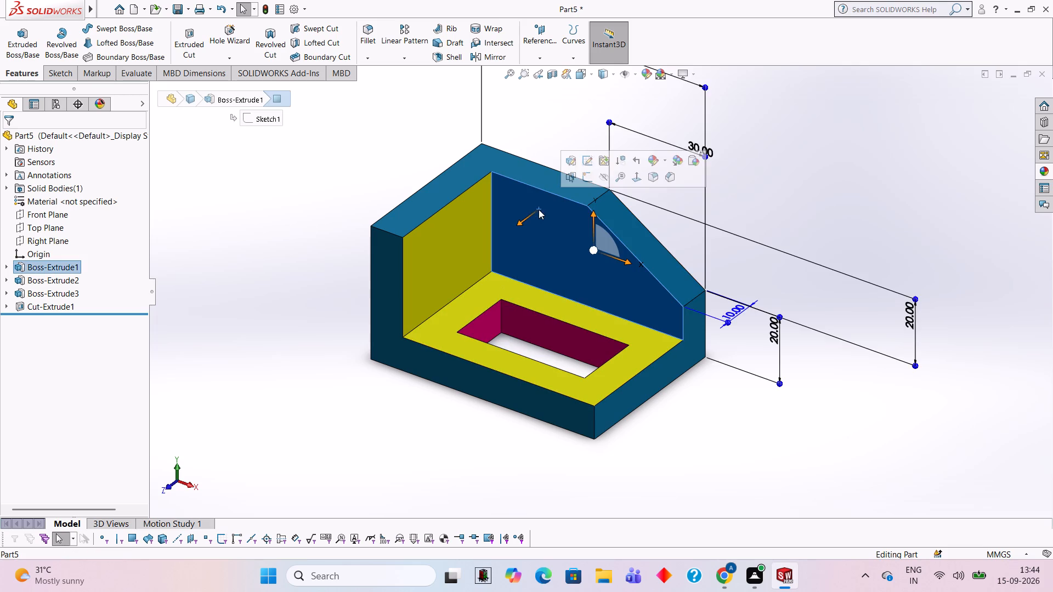
pyautogui.click(841, 164)
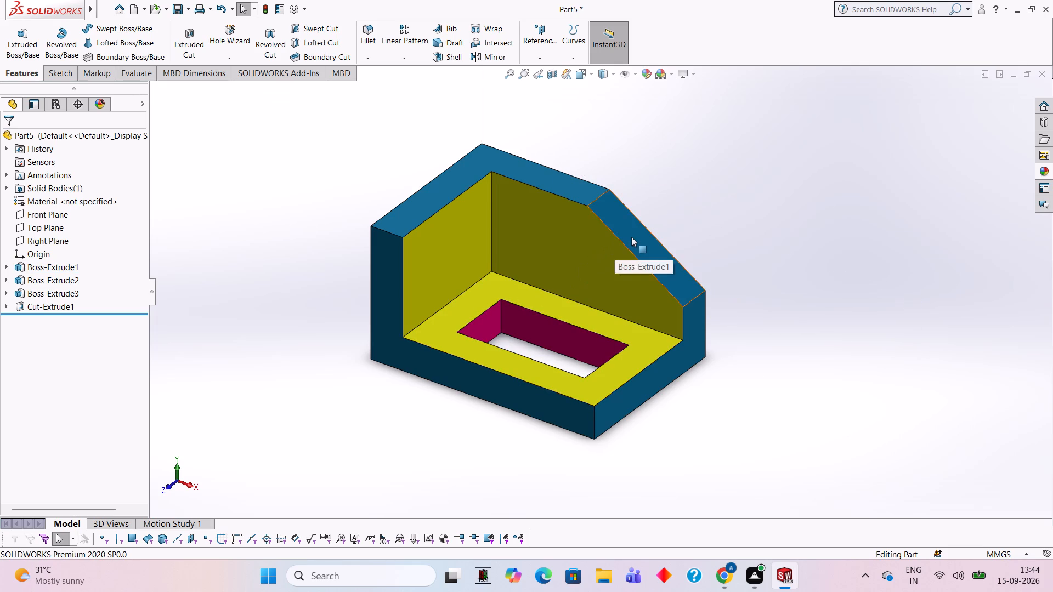
pyautogui.click(631, 237)
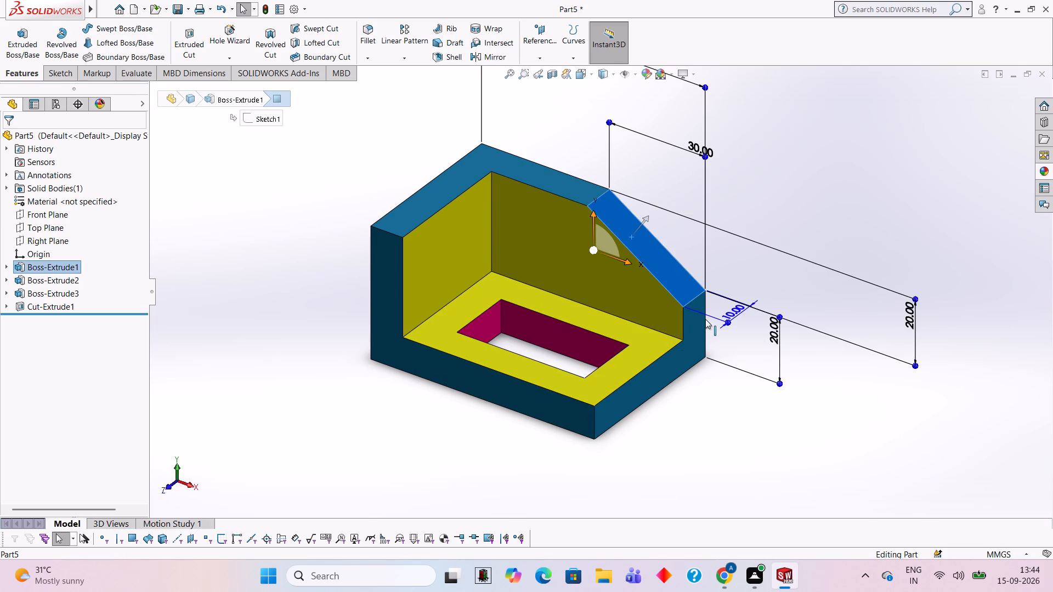
pyautogui.click(691, 352)
pyautogui.click(648, 338)
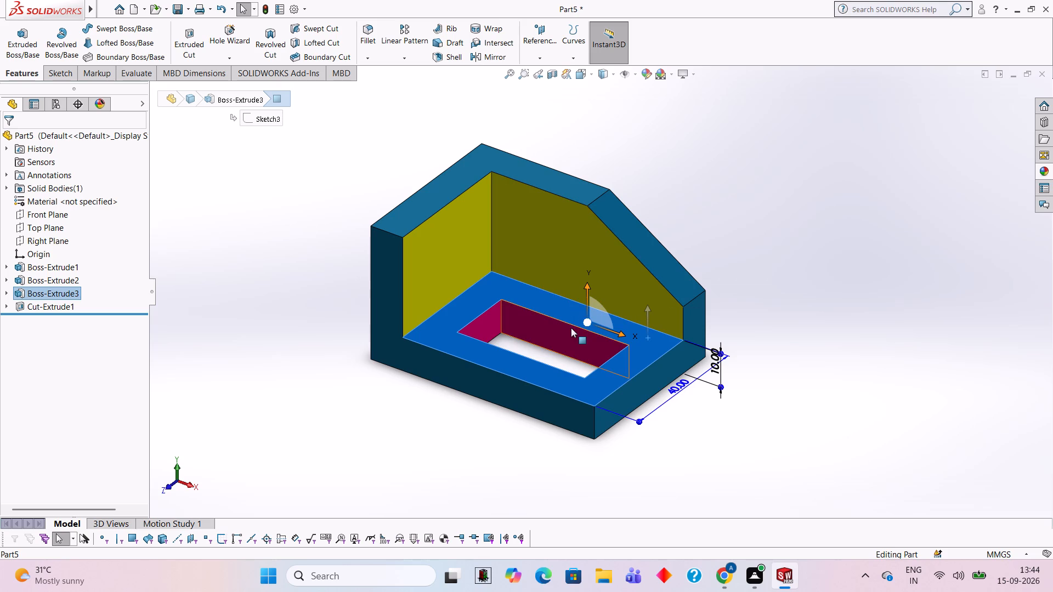
pyautogui.click(590, 264)
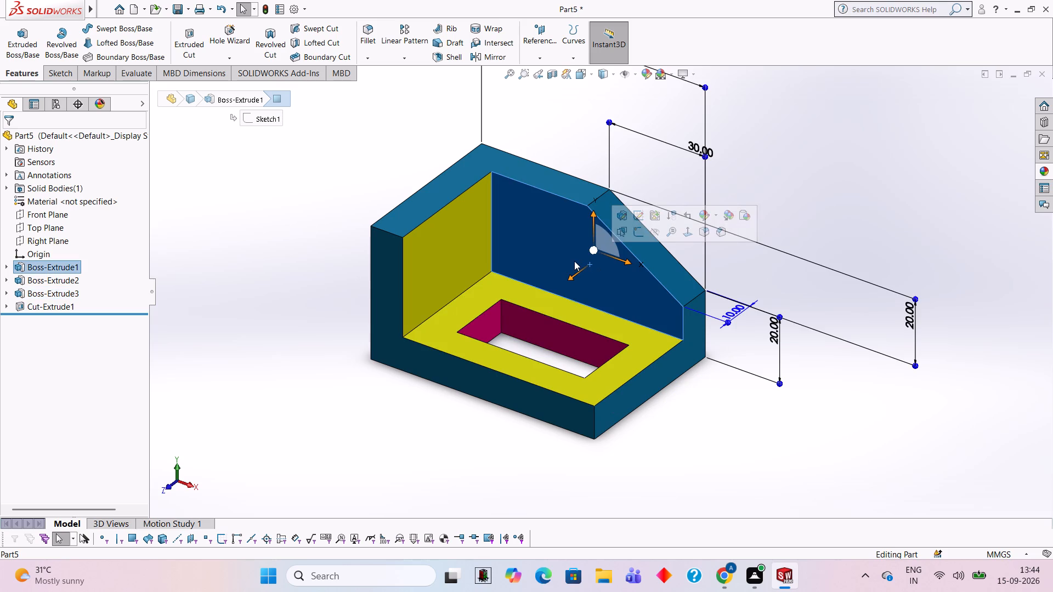
pyautogui.click(448, 275)
pyautogui.click(453, 184)
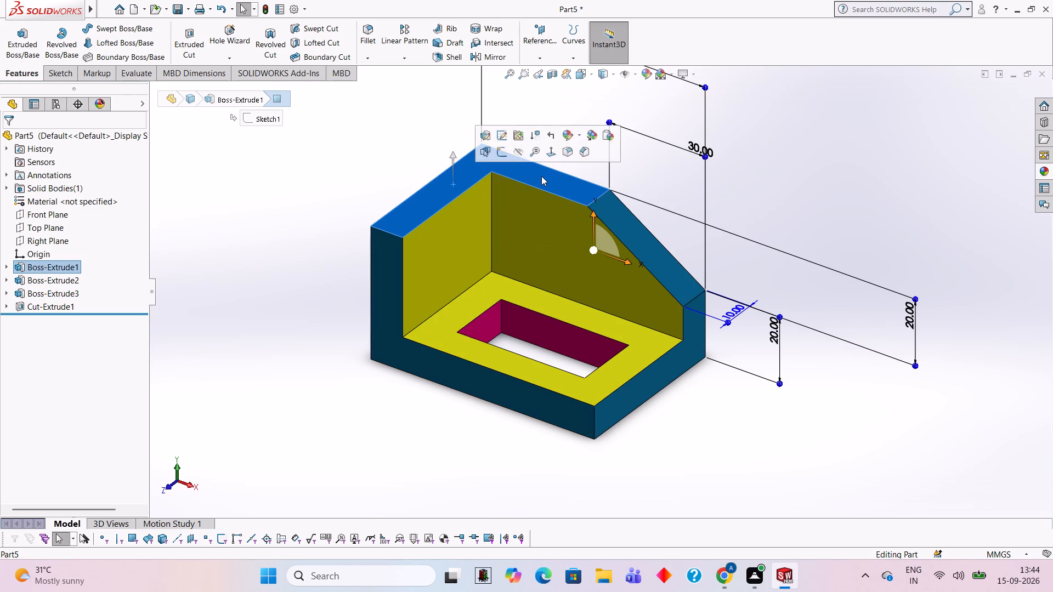
pyautogui.click(541, 176)
pyautogui.click(436, 362)
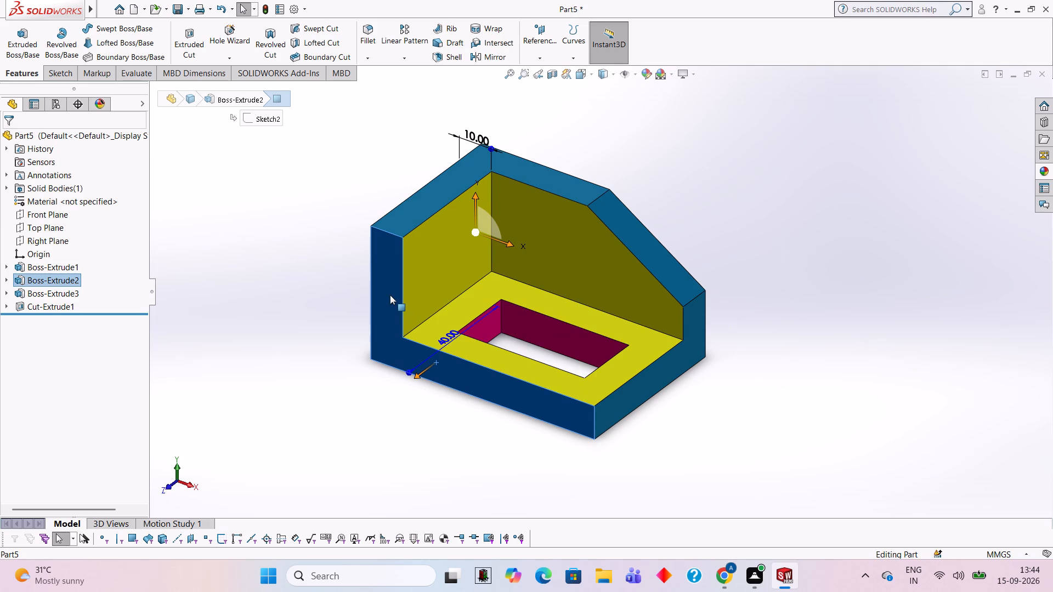
pyautogui.click(390, 295)
pyautogui.click(568, 396)
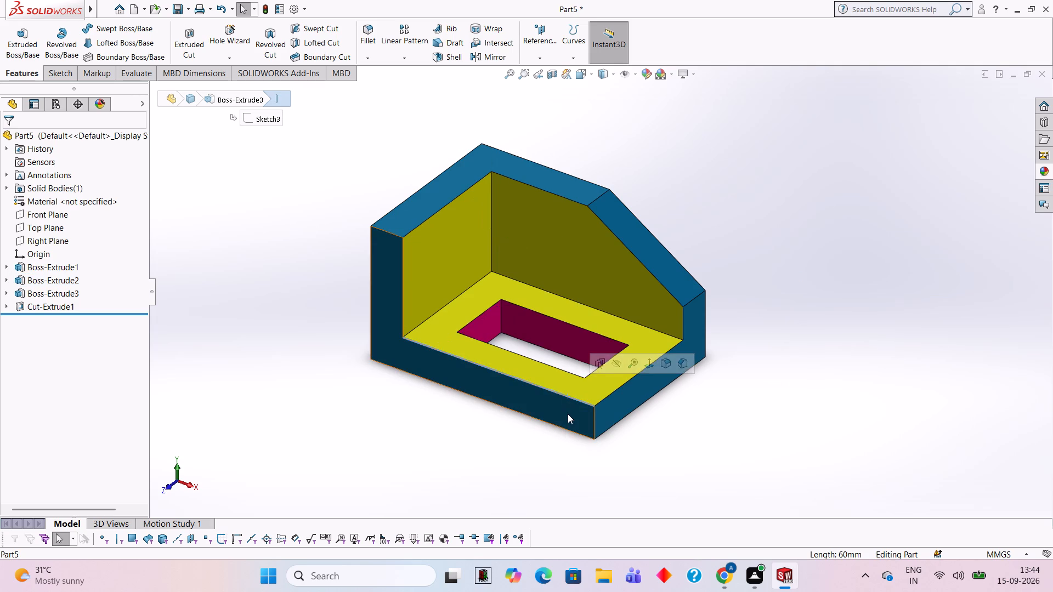
pyautogui.click(568, 414)
pyautogui.click(641, 400)
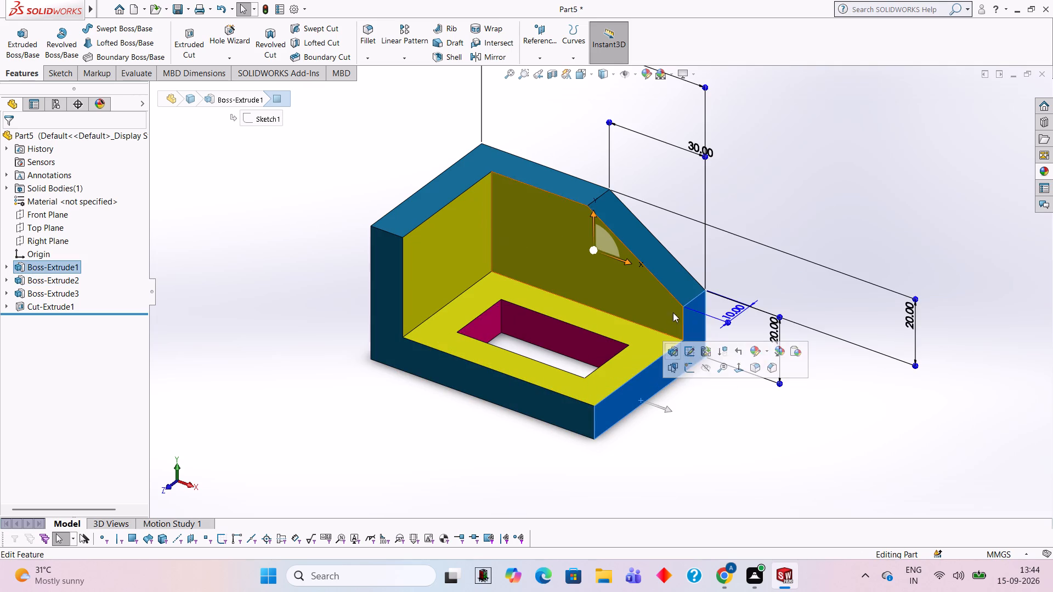
pyautogui.click(672, 264)
pyautogui.click(634, 323)
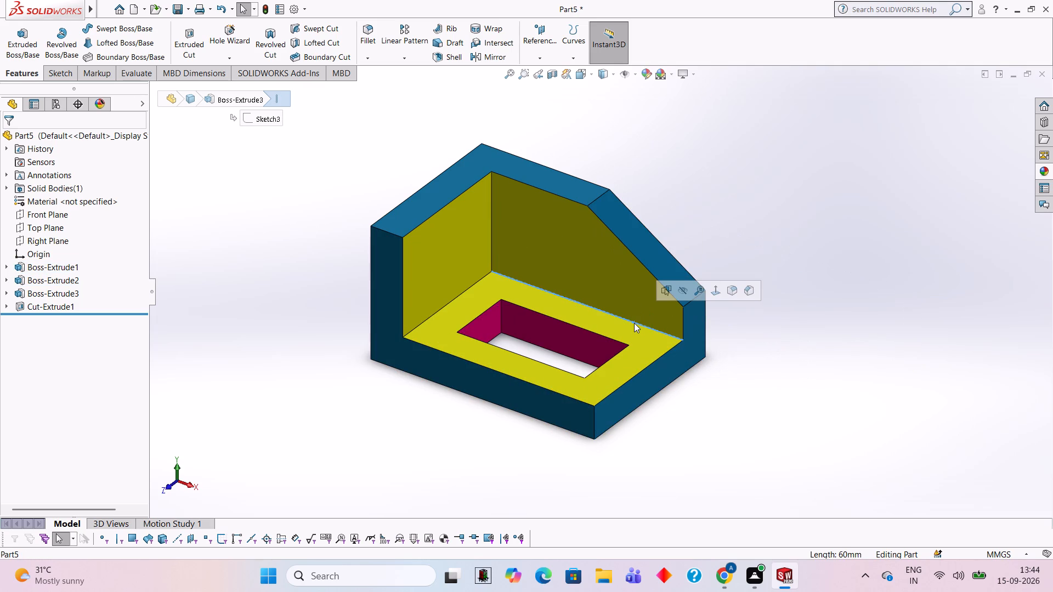
pyautogui.click(771, 194)
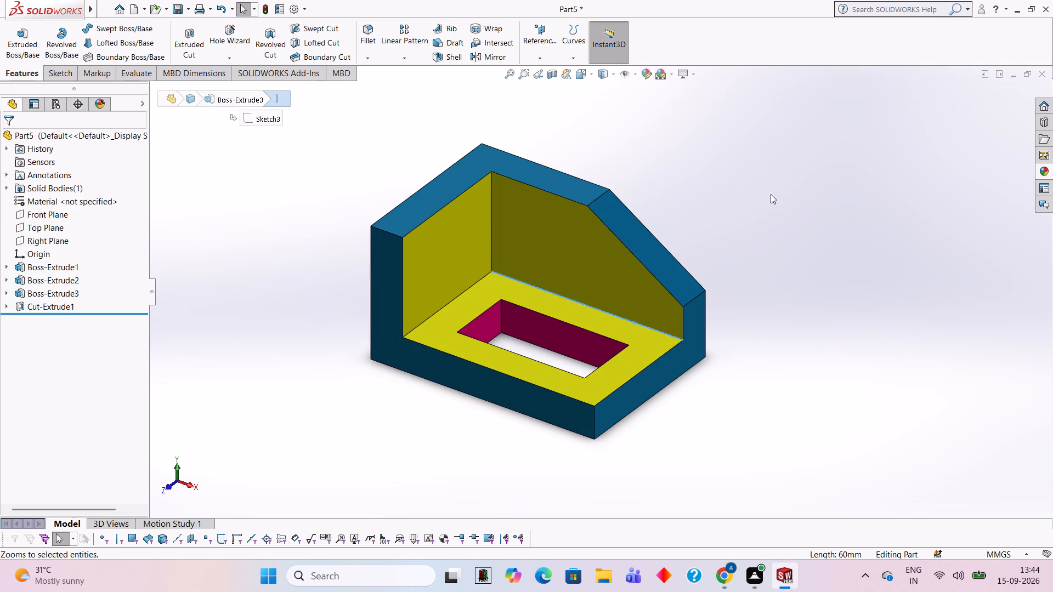
pyautogui.click(434, 277)
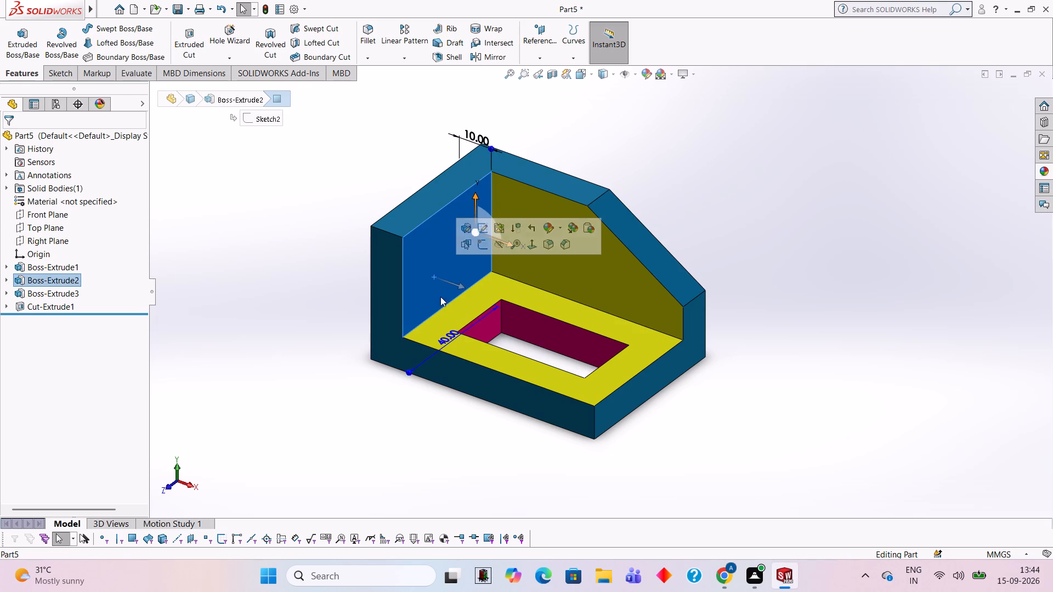
# Examine the block's top, front, sloped, side and base faces one by one with their feature dimensions.
pyautogui.click(449, 315)
pyautogui.click(440, 201)
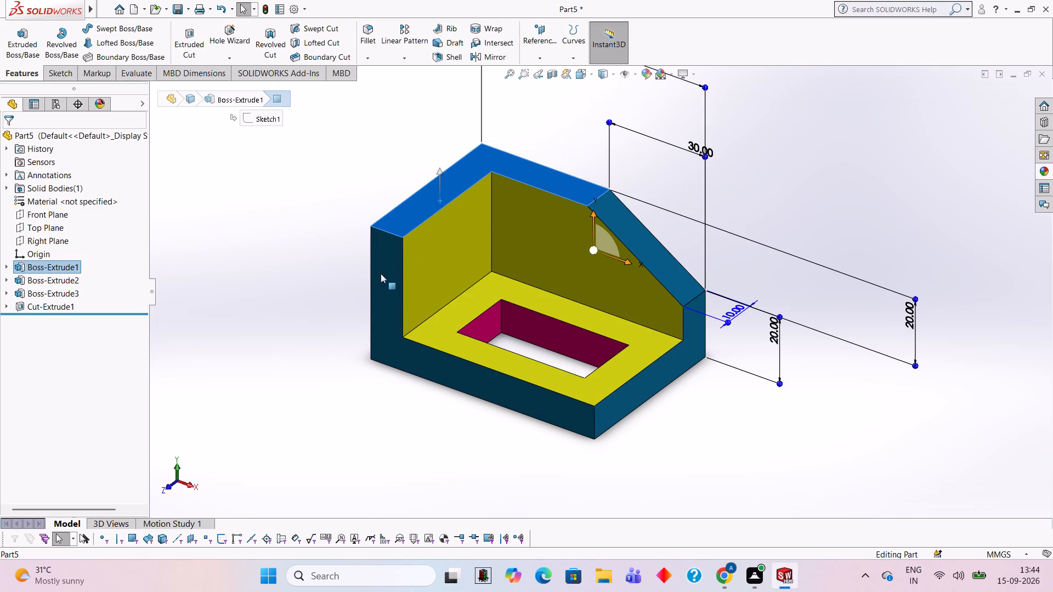
pyautogui.click(383, 291)
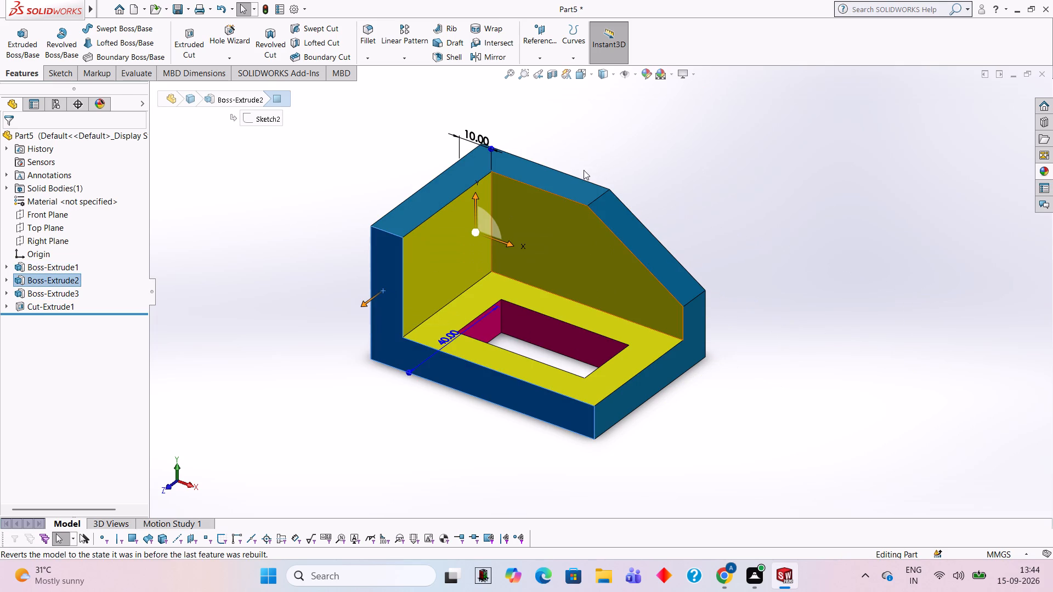
pyautogui.click(576, 183)
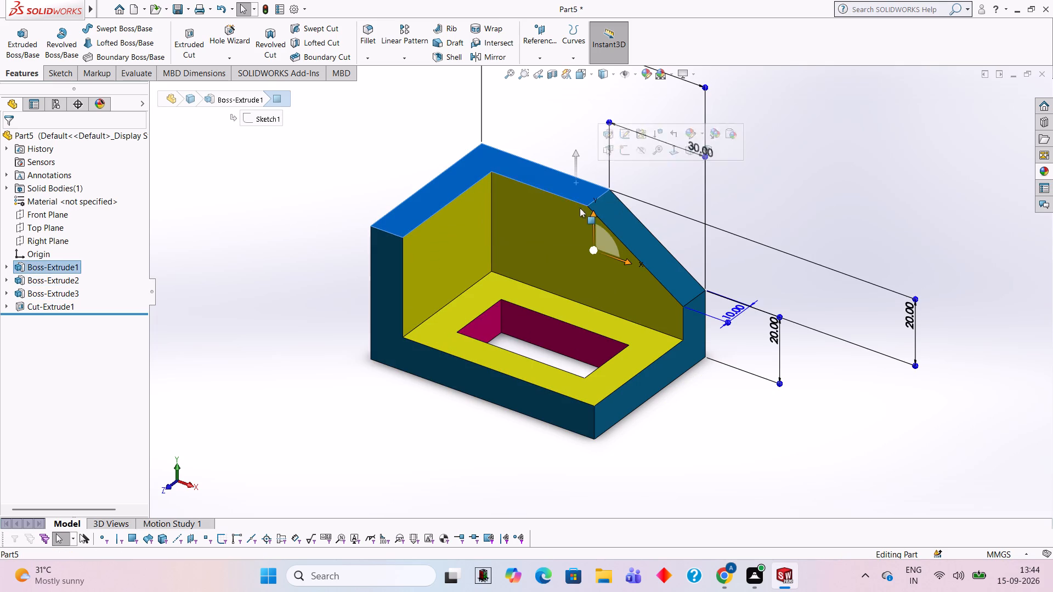
pyautogui.click(640, 243)
pyautogui.click(697, 332)
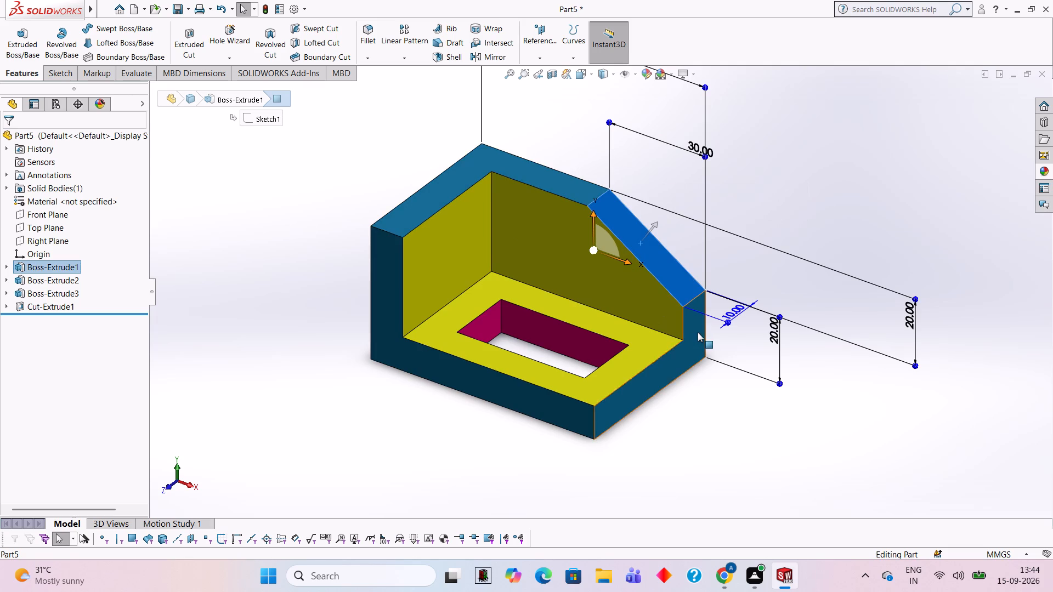
pyautogui.click(602, 371)
pyautogui.click(525, 393)
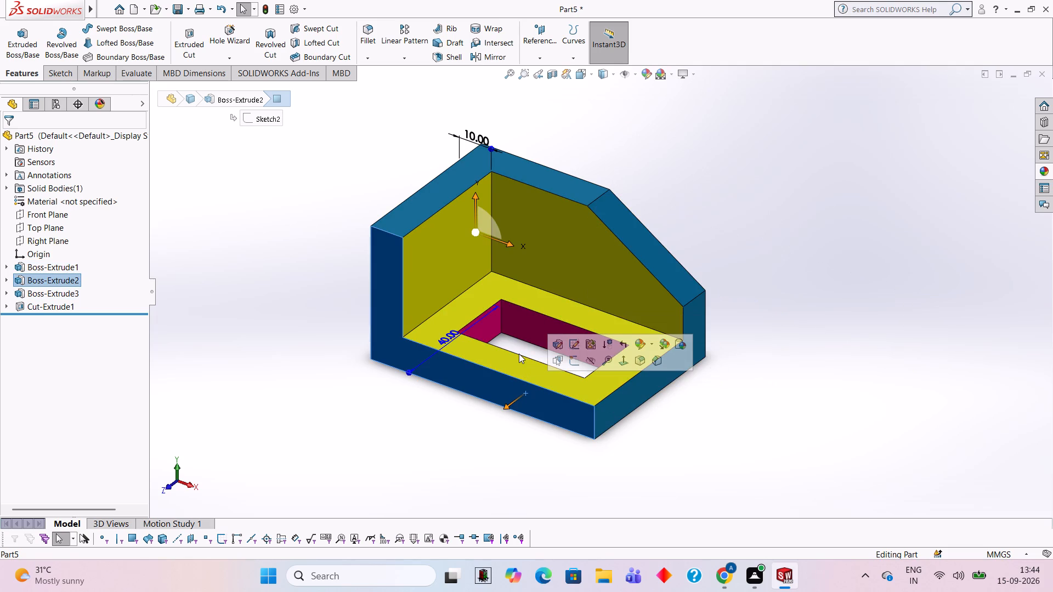
# Examine the base opening's walls, the inner wall faces and the base's top and front faces with their feature dimensions.
pyautogui.click(522, 315)
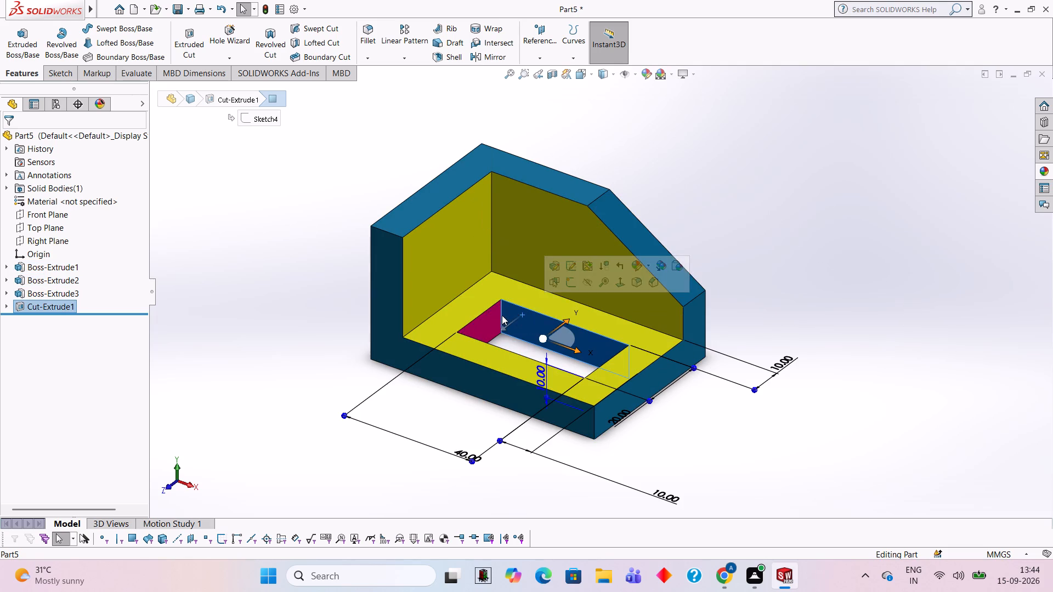
pyautogui.click(484, 331)
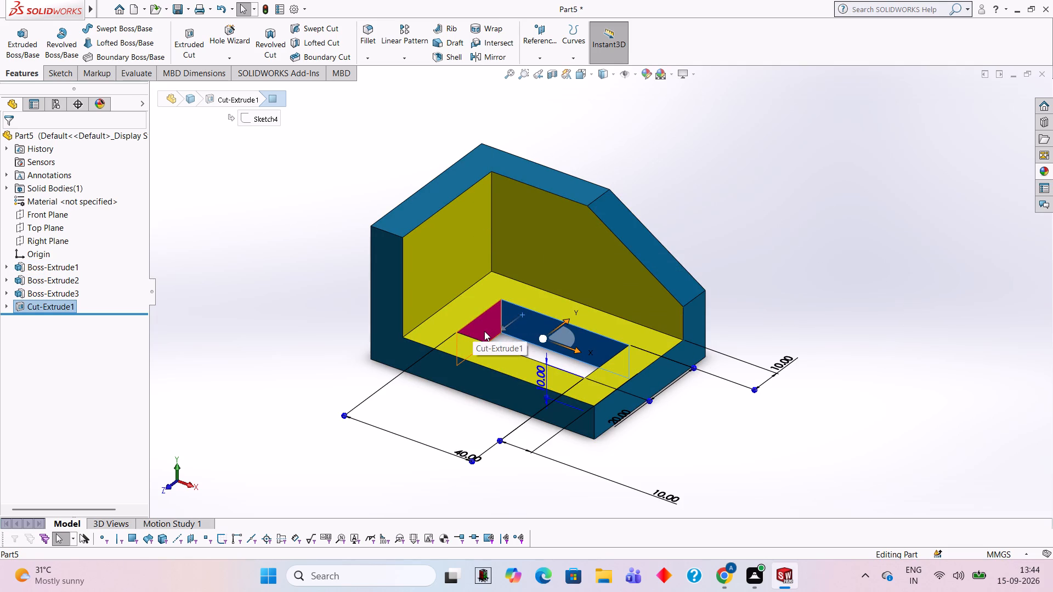
pyautogui.click(467, 307)
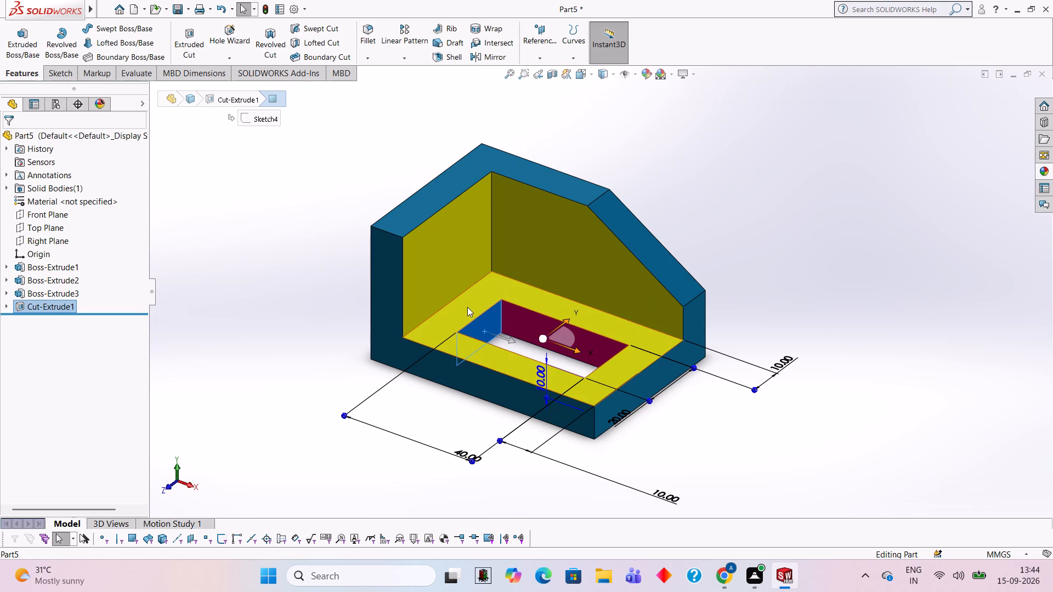
pyautogui.click(459, 255)
pyautogui.click(450, 191)
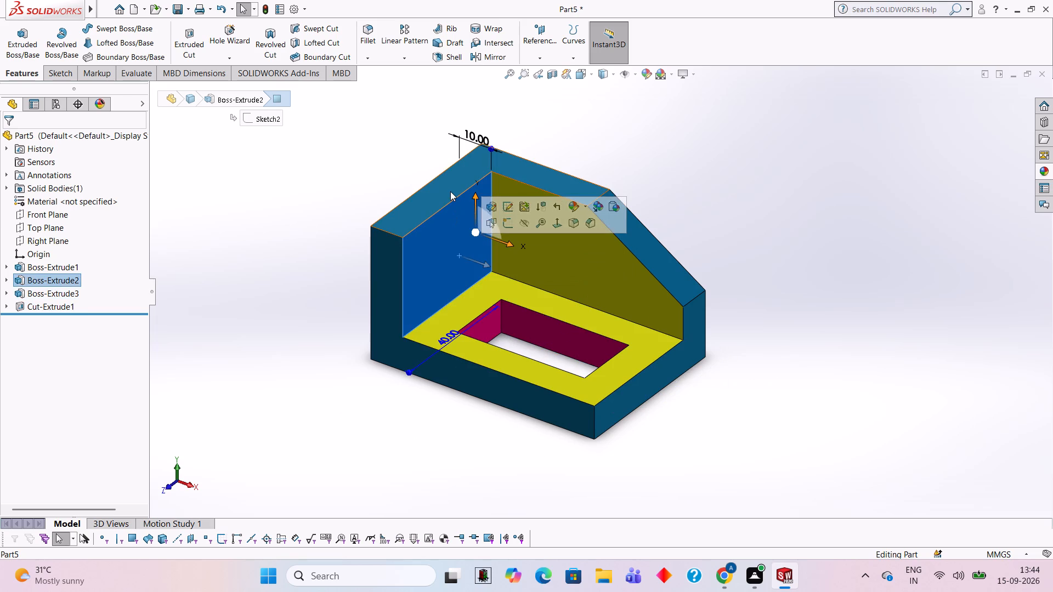
pyautogui.click(528, 218)
pyautogui.click(559, 309)
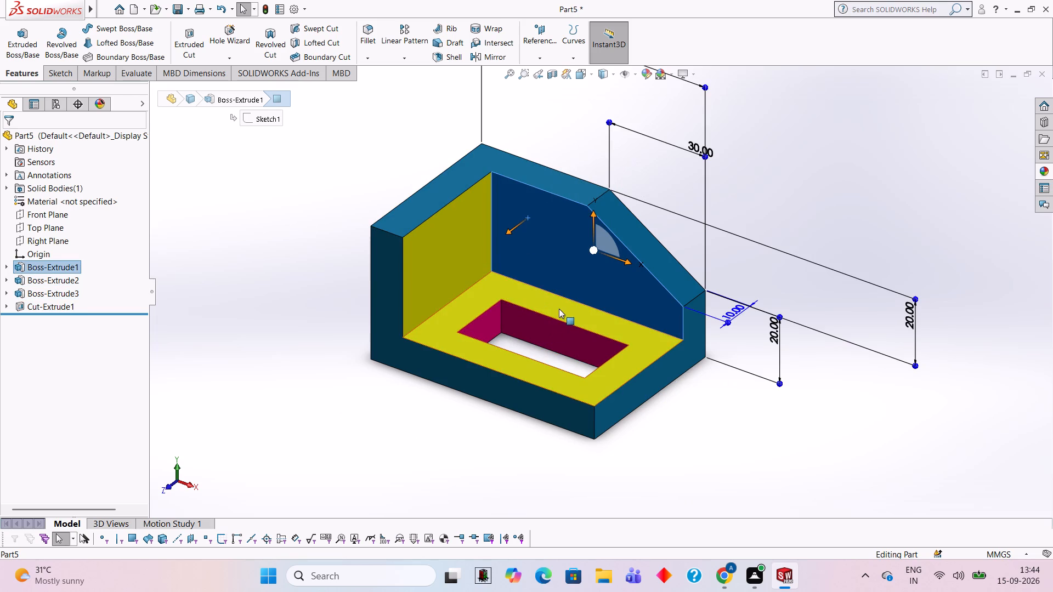
pyautogui.click(622, 378)
pyautogui.click(556, 343)
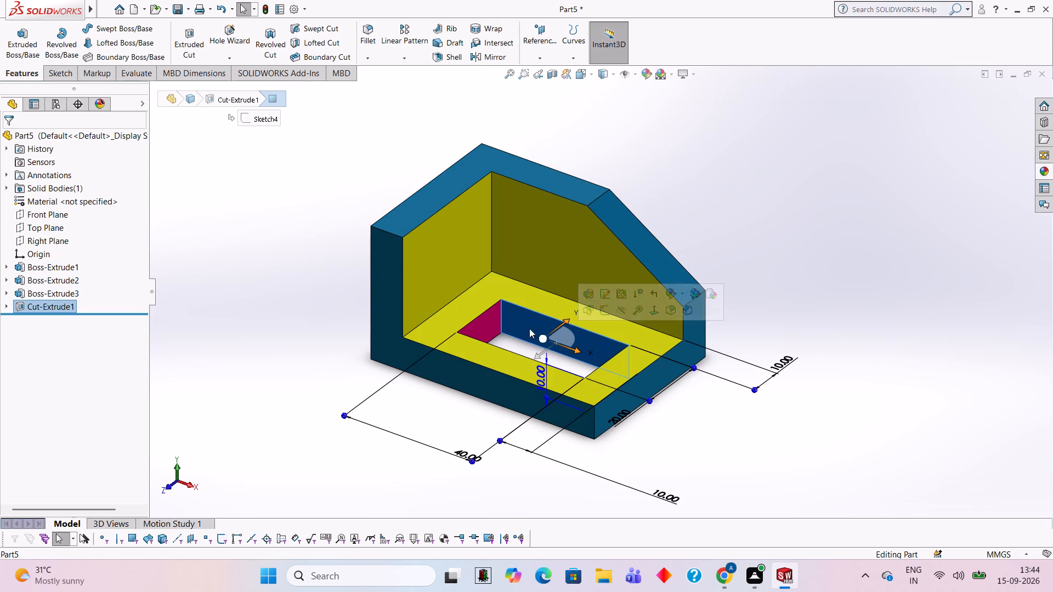
pyautogui.click(493, 327)
pyautogui.click(492, 351)
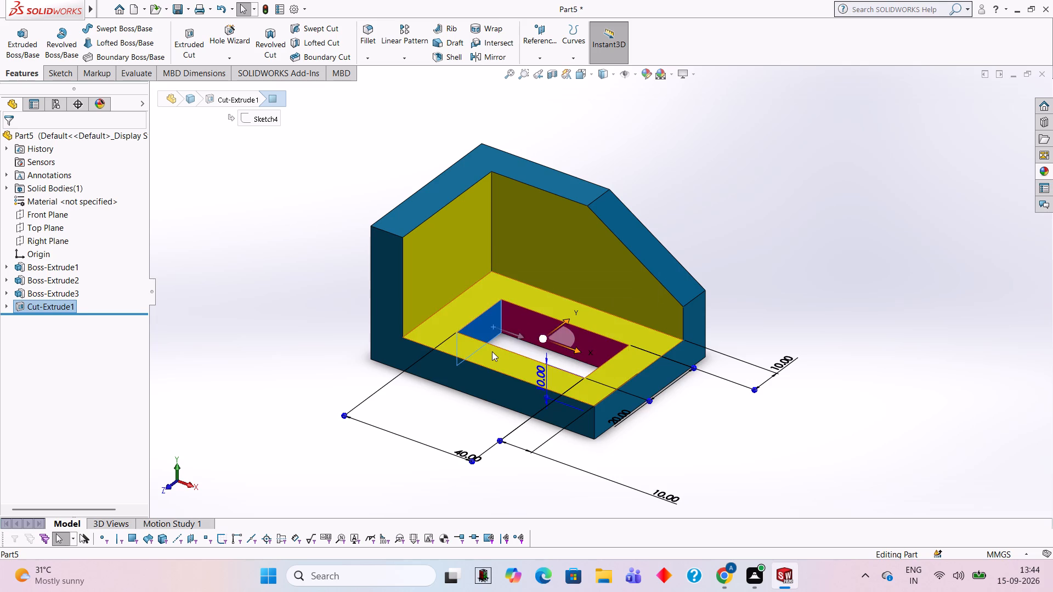
pyautogui.click(475, 383)
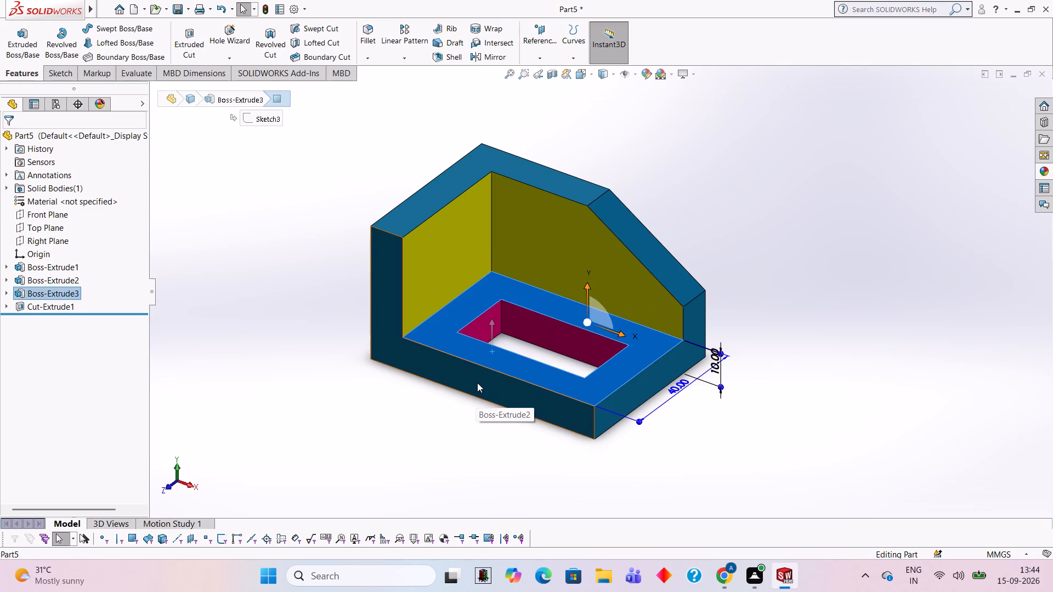
# Go over the inner, top, sloped, side, base and opening faces again, and clear the selection.
pyautogui.click(429, 271)
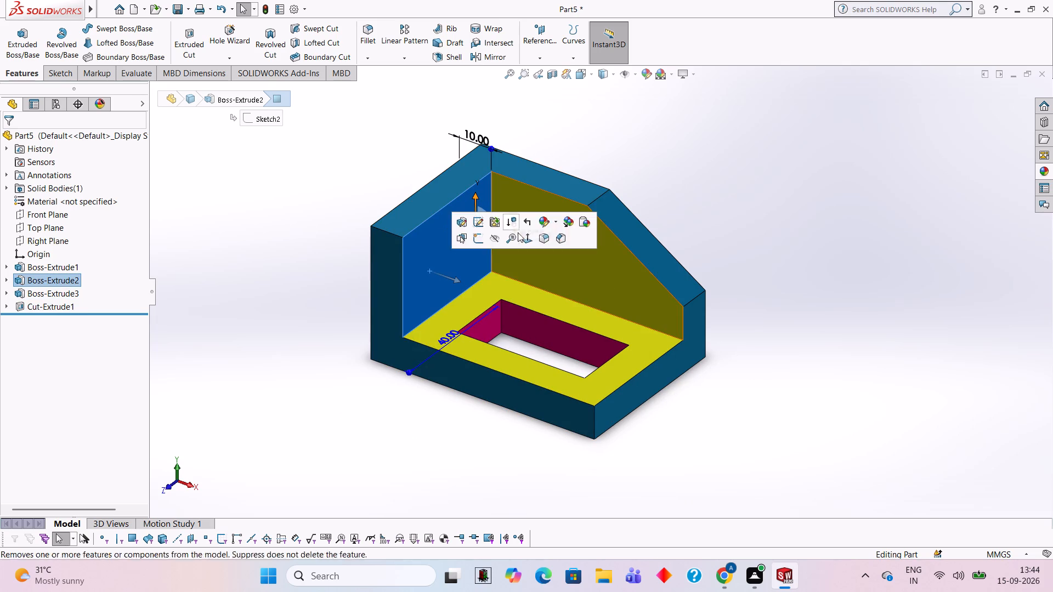
pyautogui.click(547, 265)
pyautogui.click(558, 183)
pyautogui.click(638, 242)
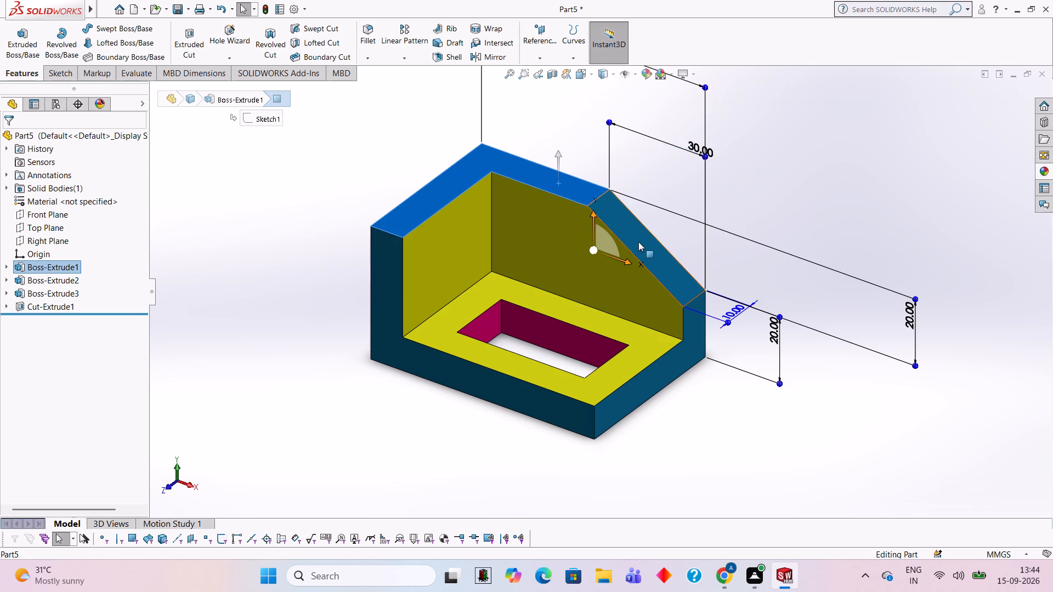
pyautogui.click(697, 342)
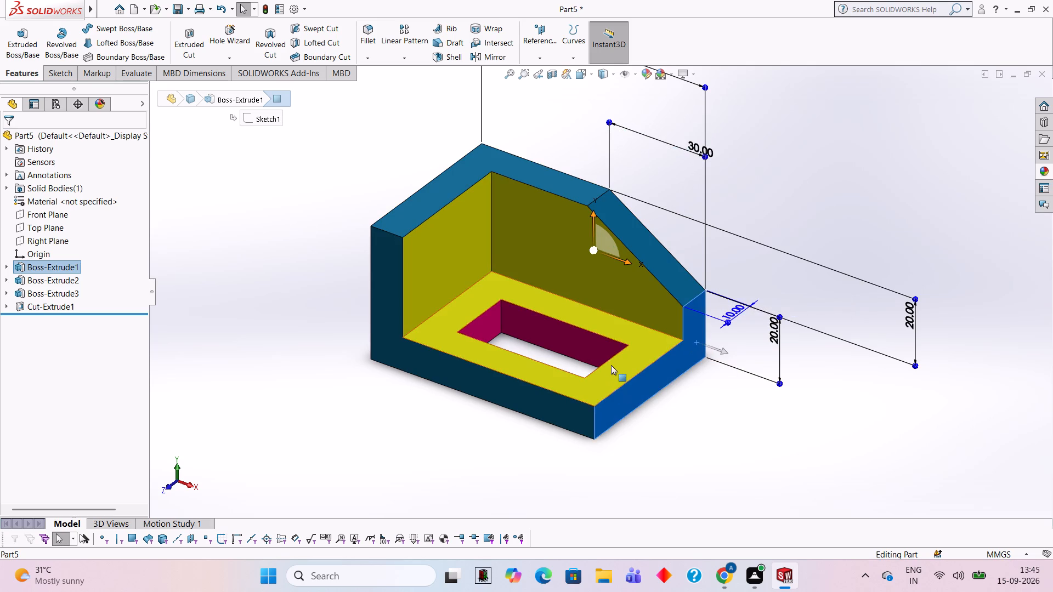
pyautogui.click(610, 366)
pyautogui.click(586, 327)
pyautogui.click(582, 344)
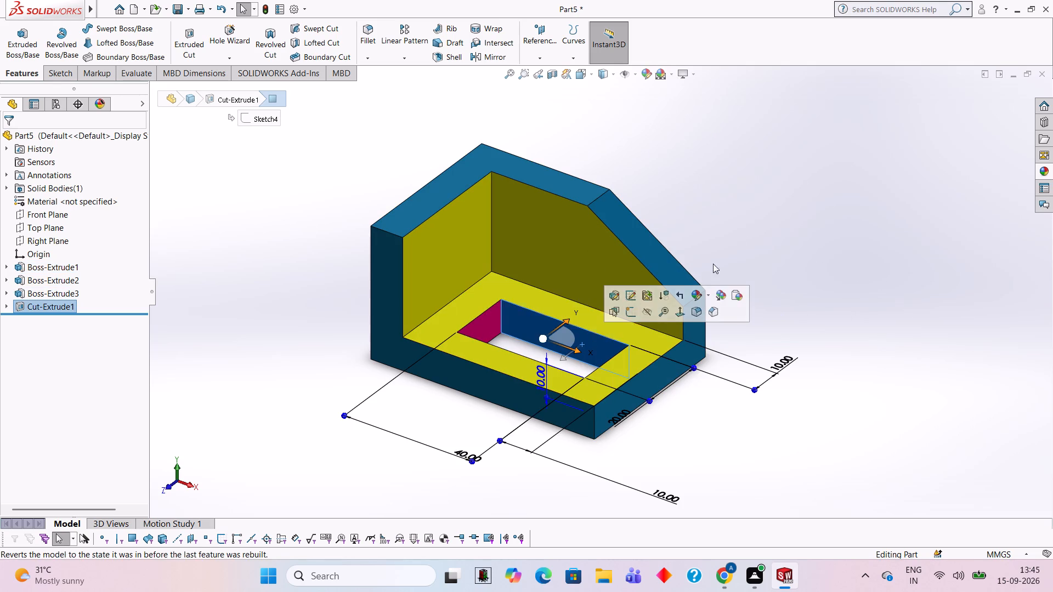
pyautogui.click(486, 321)
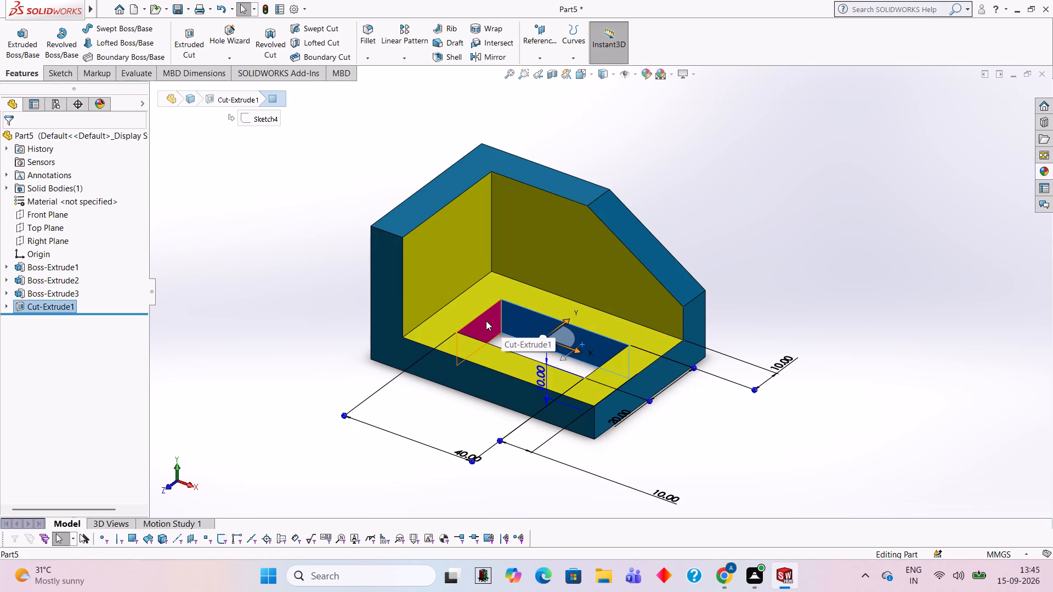
pyautogui.click(519, 217)
pyautogui.click(435, 256)
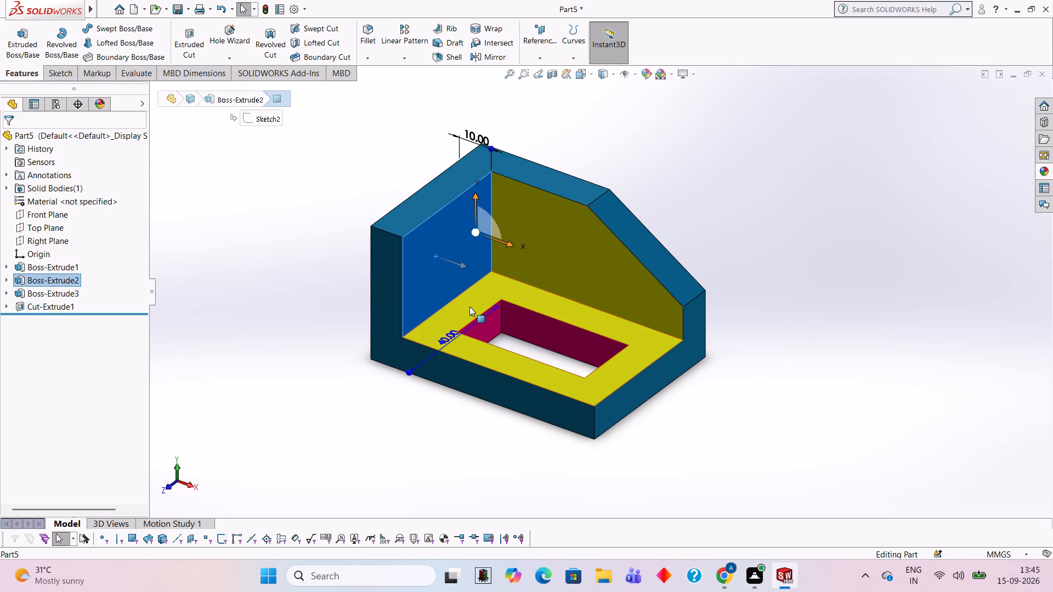
pyautogui.click(469, 306)
pyautogui.click(713, 206)
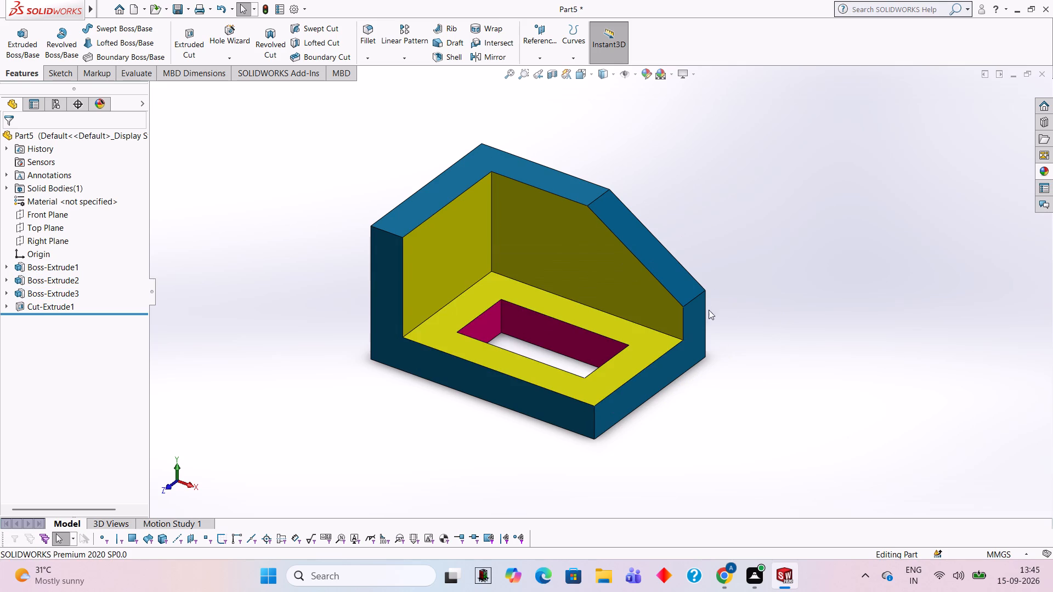
# Recheck the base, side, sloped, top and front faces individually, clearing the selection between checks.
pyautogui.click(620, 365)
pyautogui.click(786, 213)
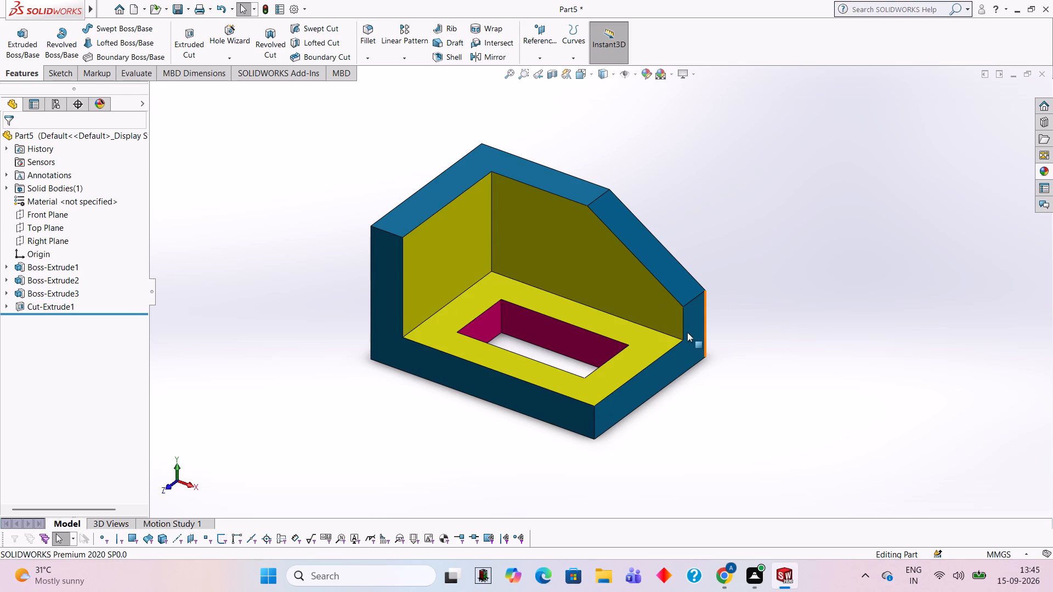
pyautogui.click(687, 332)
pyautogui.click(668, 276)
pyautogui.click(827, 163)
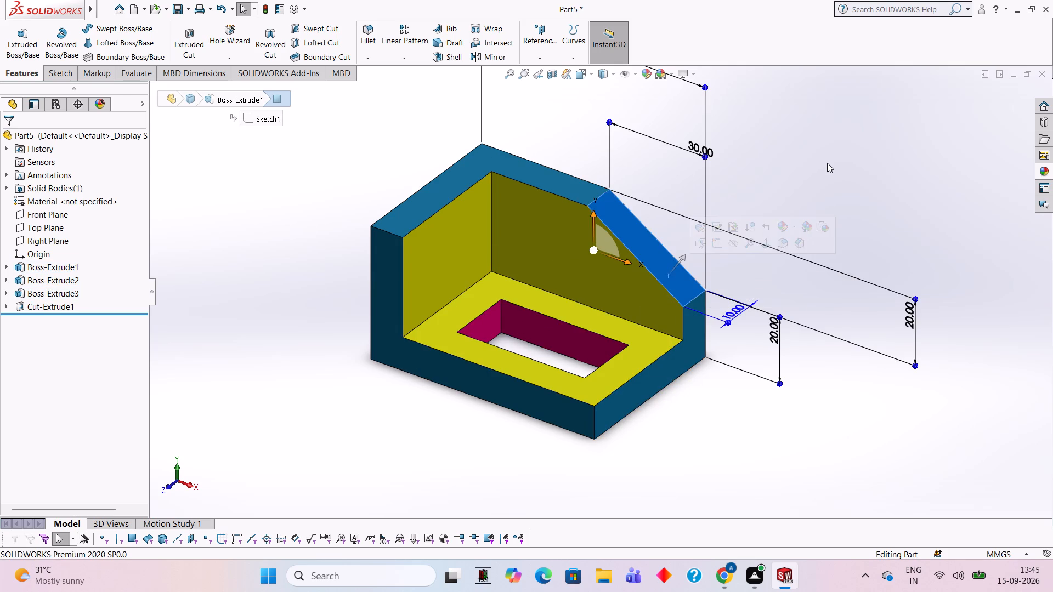
pyautogui.click(543, 175)
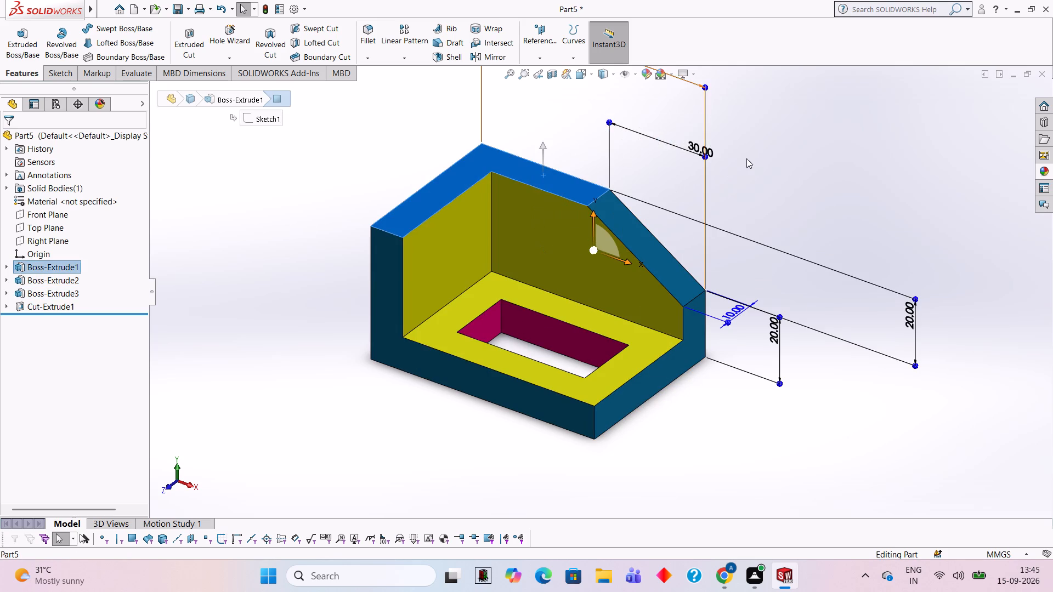
pyautogui.click(758, 152)
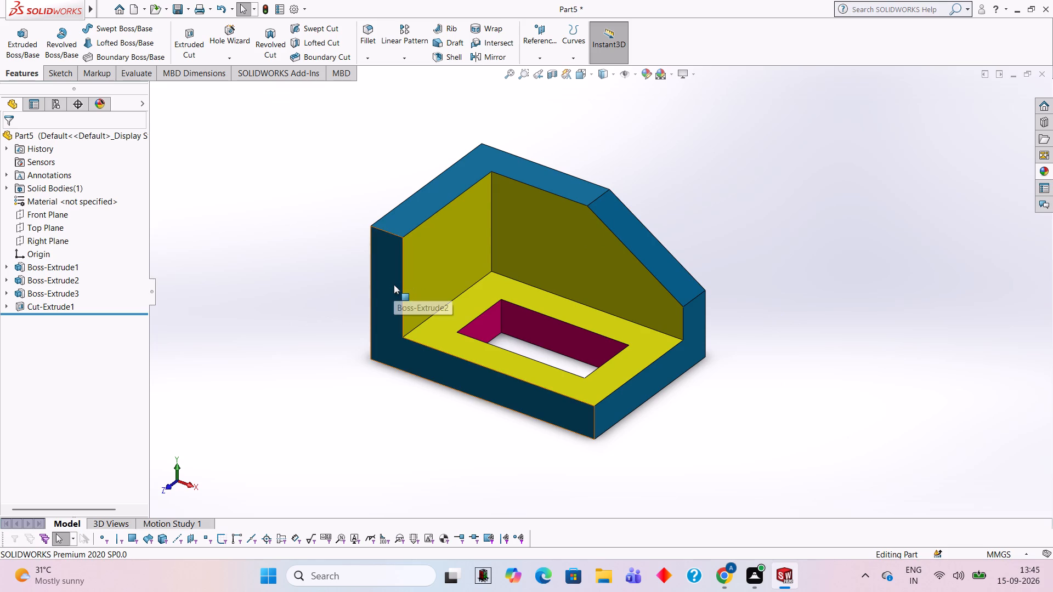
pyautogui.click(394, 284)
pyautogui.click(514, 317)
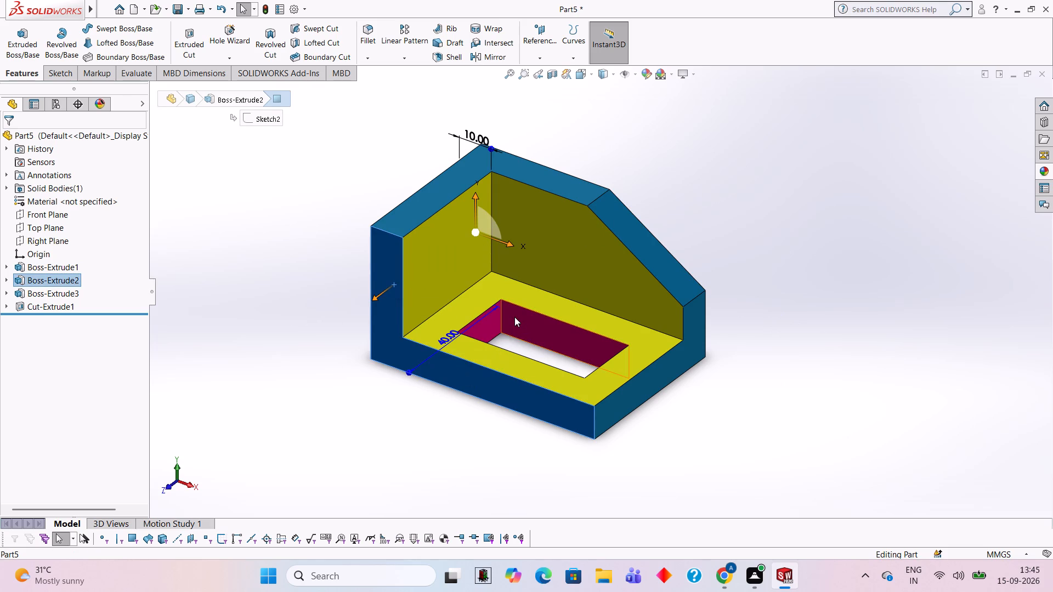
pyautogui.click(478, 300)
pyautogui.click(632, 352)
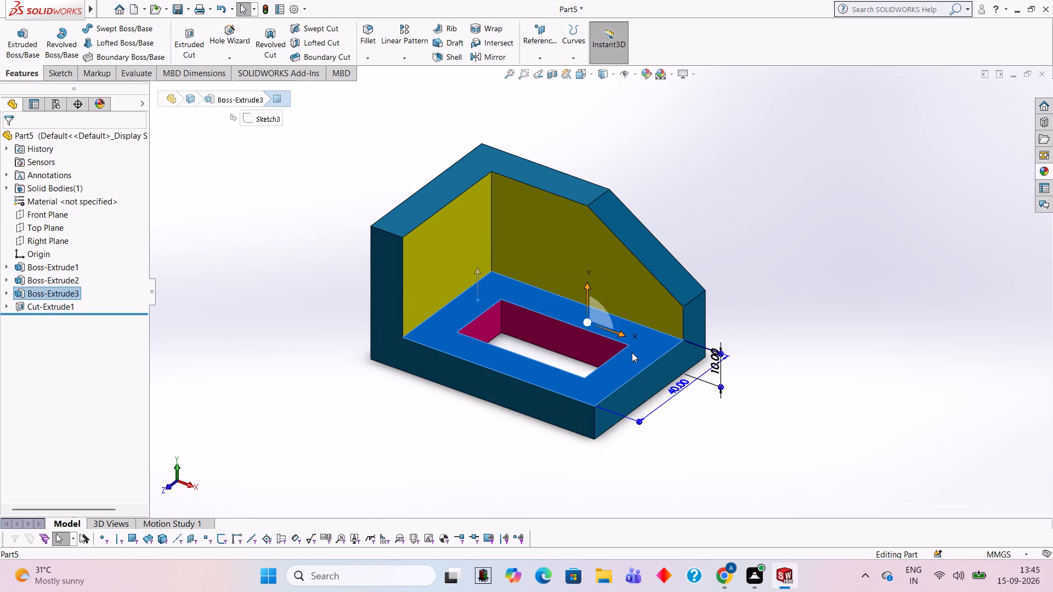
pyautogui.click(740, 226)
pyautogui.click(764, 202)
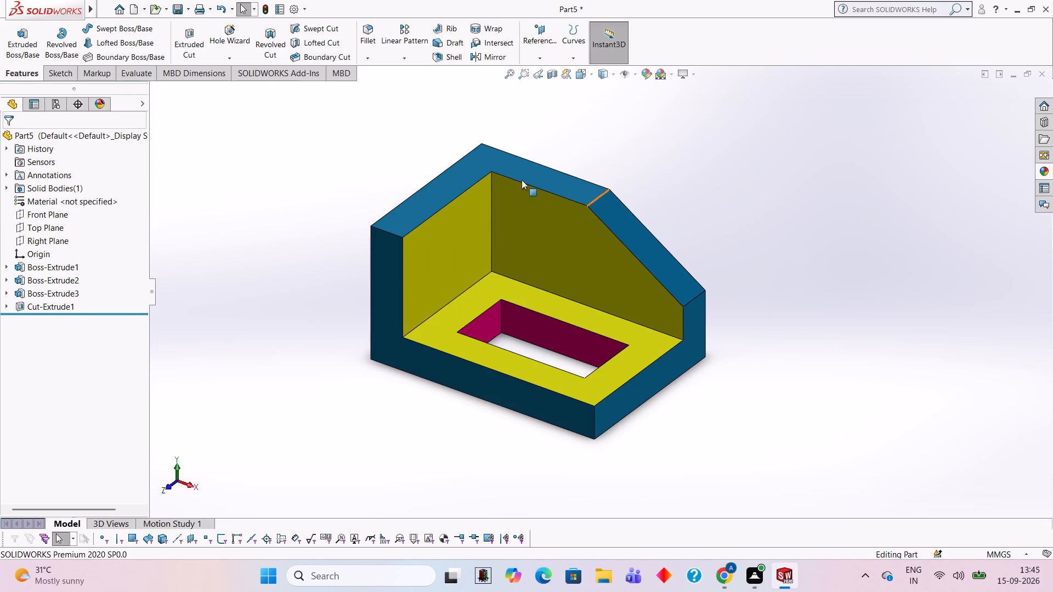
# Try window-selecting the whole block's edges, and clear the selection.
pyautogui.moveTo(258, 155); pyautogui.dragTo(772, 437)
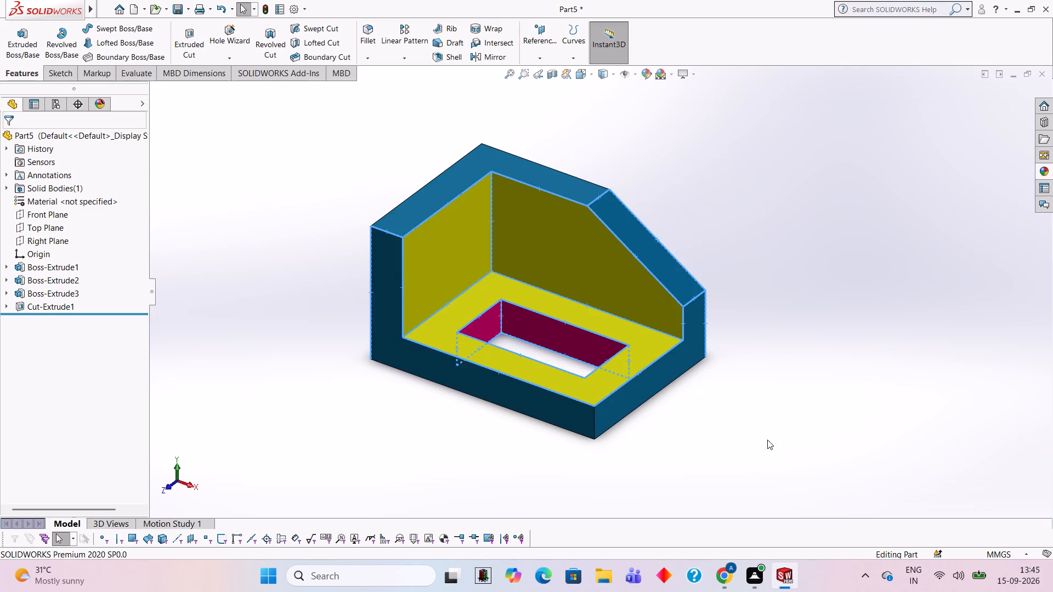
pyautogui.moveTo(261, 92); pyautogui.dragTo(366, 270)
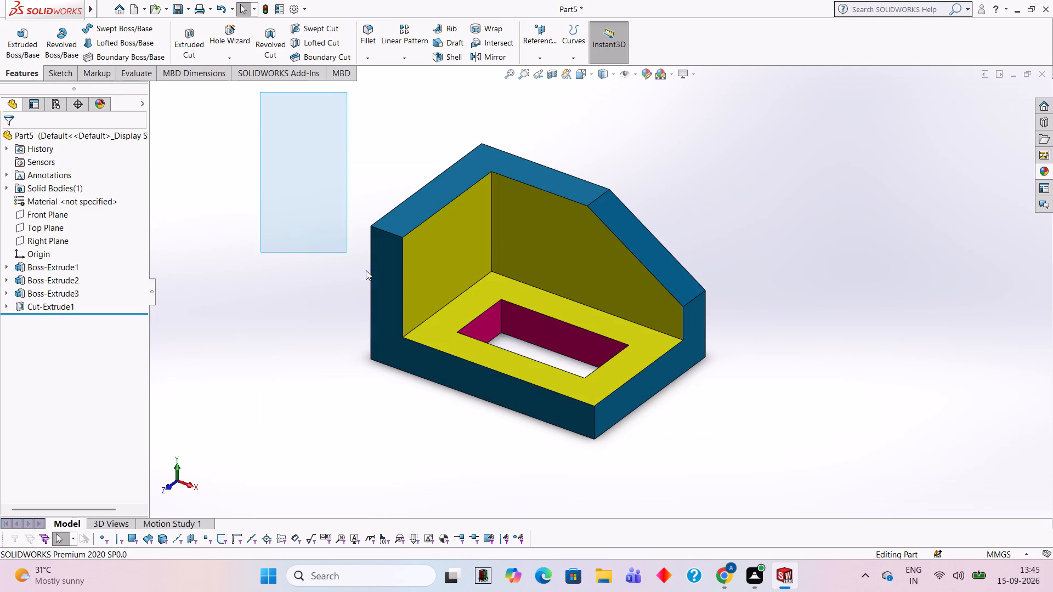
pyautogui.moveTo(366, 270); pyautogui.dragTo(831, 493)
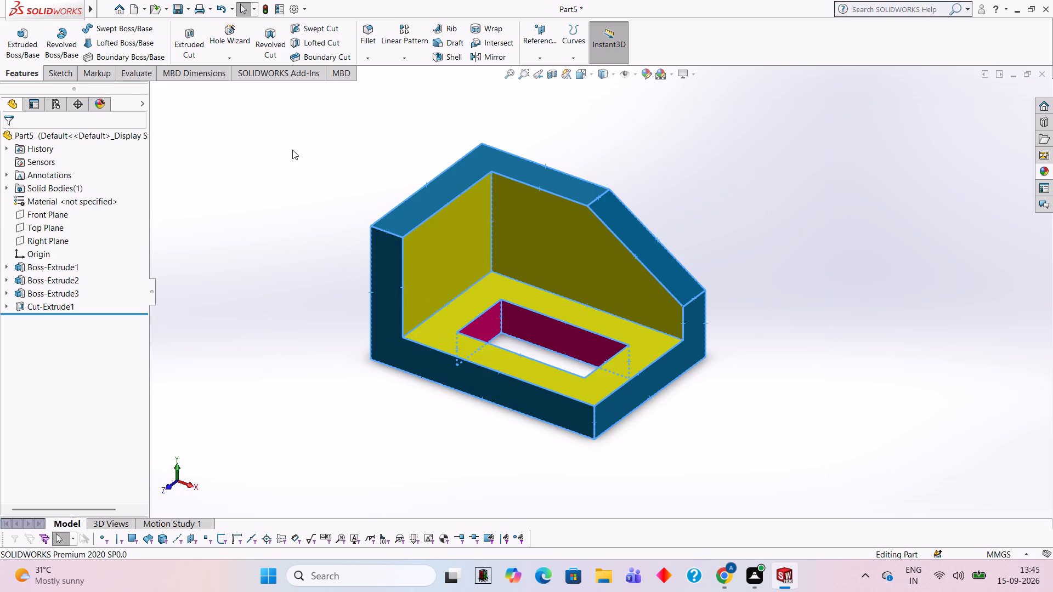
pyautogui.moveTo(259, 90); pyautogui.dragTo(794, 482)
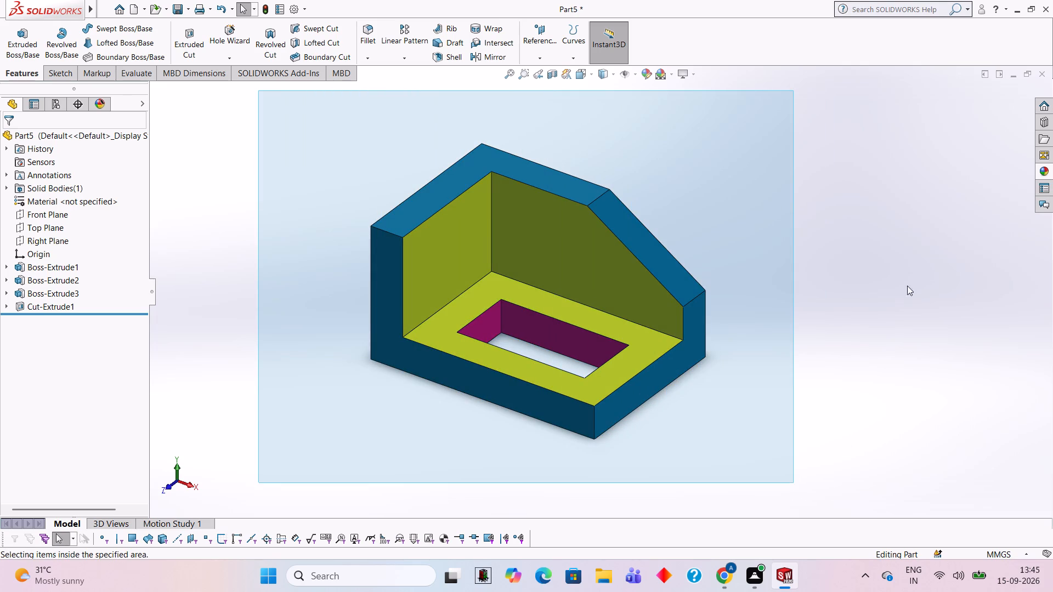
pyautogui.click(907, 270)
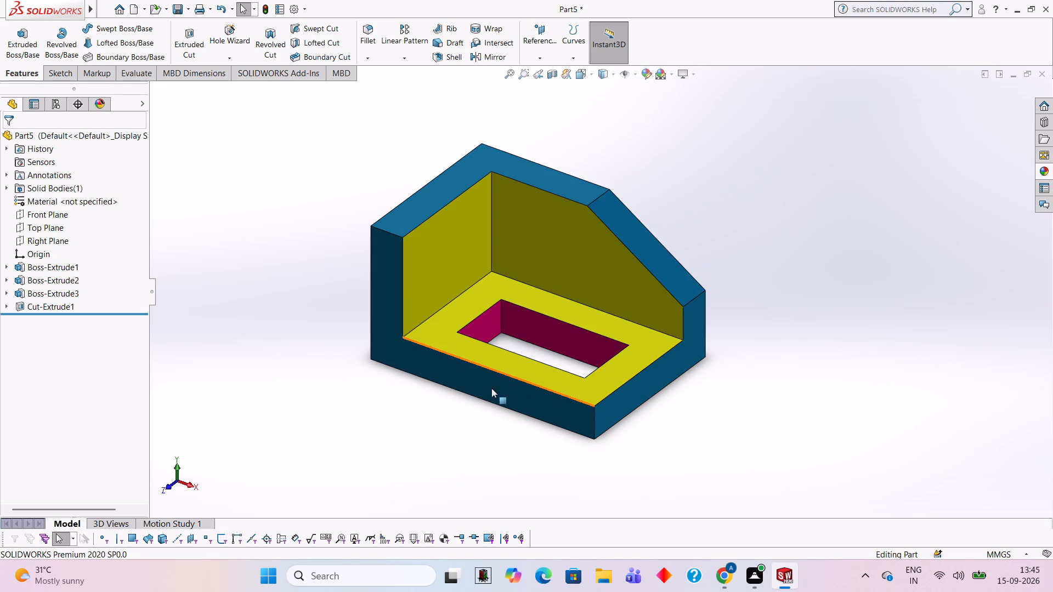
# Examine the inner wall, the sloped plate's inner face, the base's top face and the opening's wall once more.
pyautogui.click(467, 263)
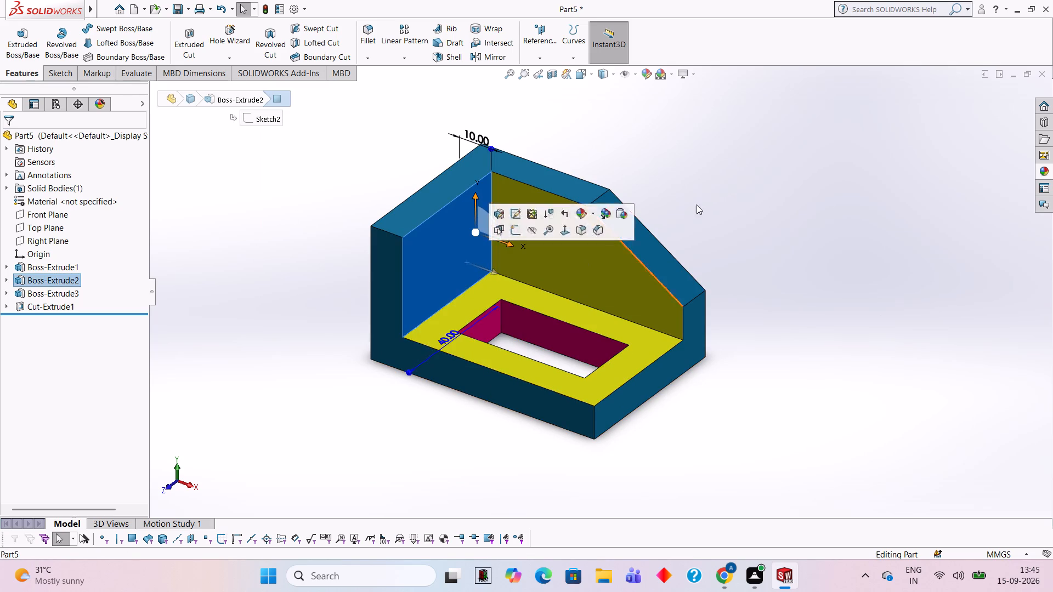
pyautogui.click(729, 172)
pyautogui.click(599, 236)
pyautogui.click(767, 169)
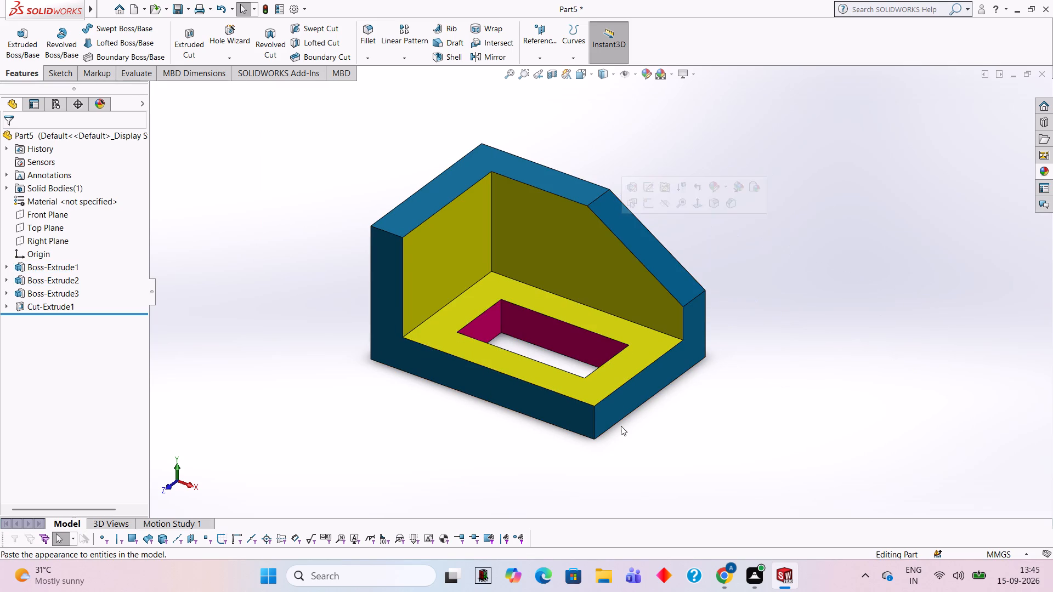
pyautogui.click(615, 377)
pyautogui.click(552, 321)
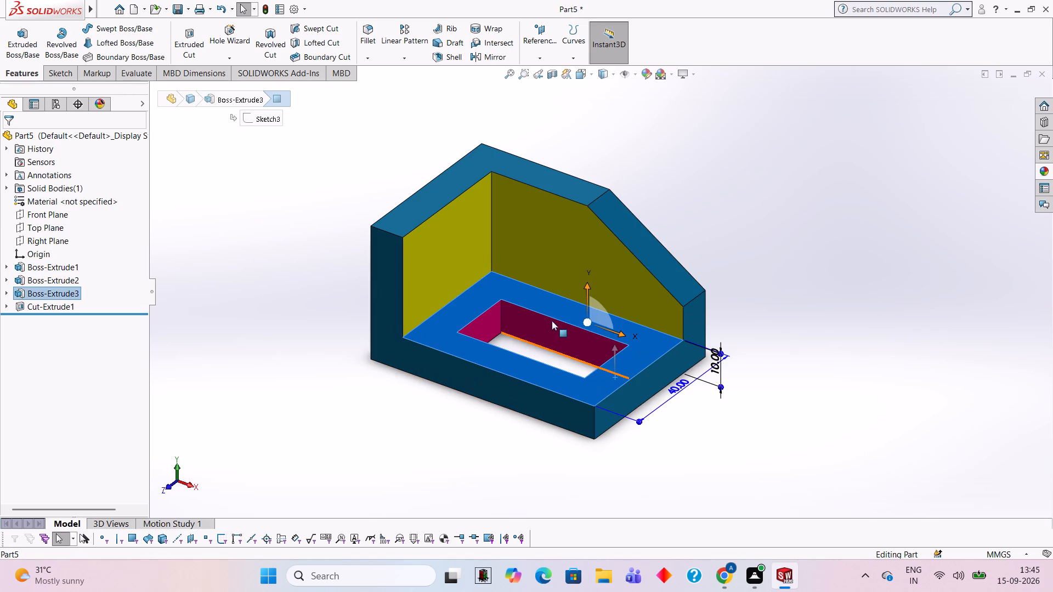
# Clear the selection, check the base's side and front faces, and clear the selection again.
pyautogui.moveTo(843, 244); pyautogui.dragTo(850, 243)
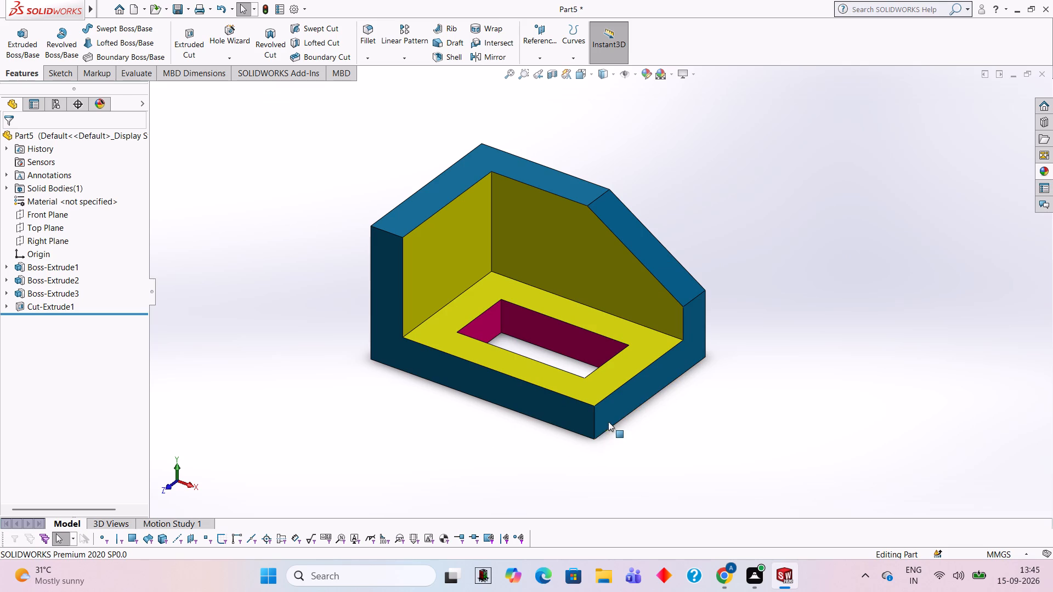
pyautogui.click(609, 419)
pyautogui.click(518, 402)
pyautogui.click(884, 203)
pyautogui.click(730, 260)
pyautogui.click(732, 316)
# Window-select all edges of the block to review its outline, and clear the selection.
pyautogui.moveTo(276, 114); pyautogui.dragTo(849, 446)
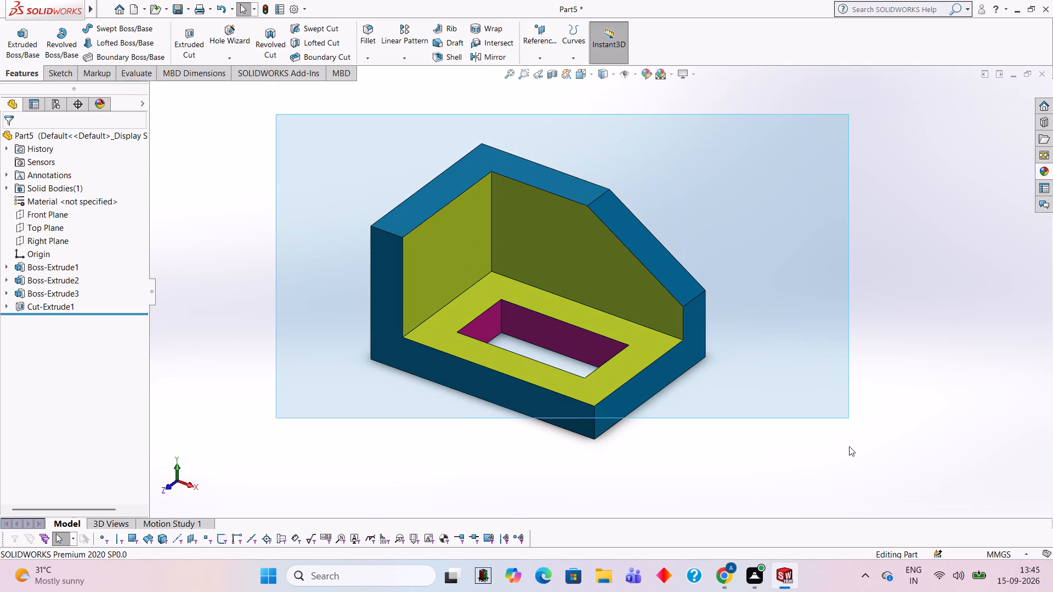
pyautogui.moveTo(849, 446); pyautogui.dragTo(847, 470)
pyautogui.click(778, 203)
pyautogui.moveTo(309, 134); pyautogui.dragTo(308, 152)
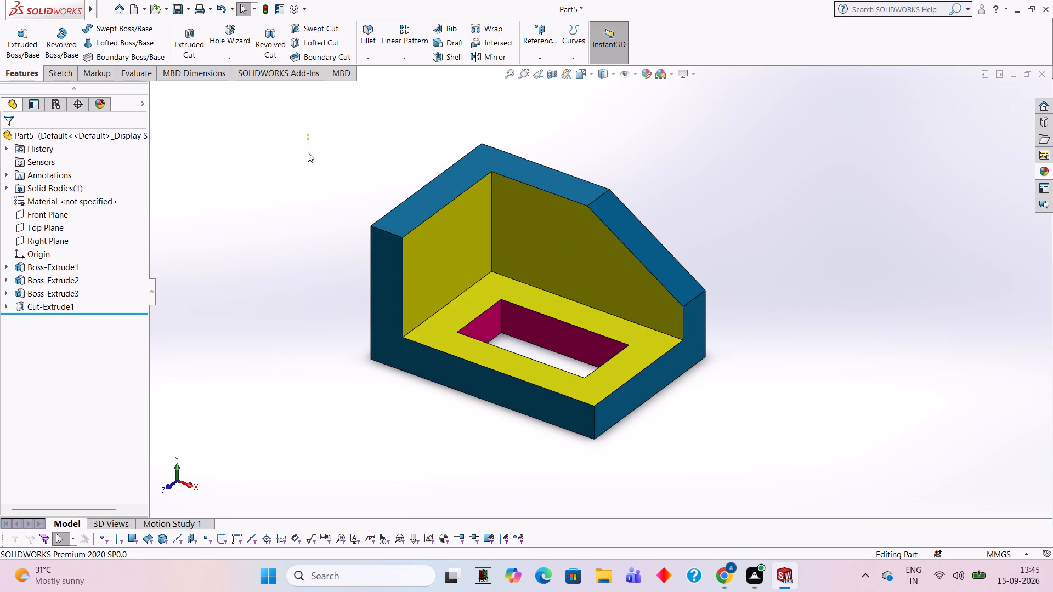
pyautogui.moveTo(308, 152); pyautogui.dragTo(836, 481)
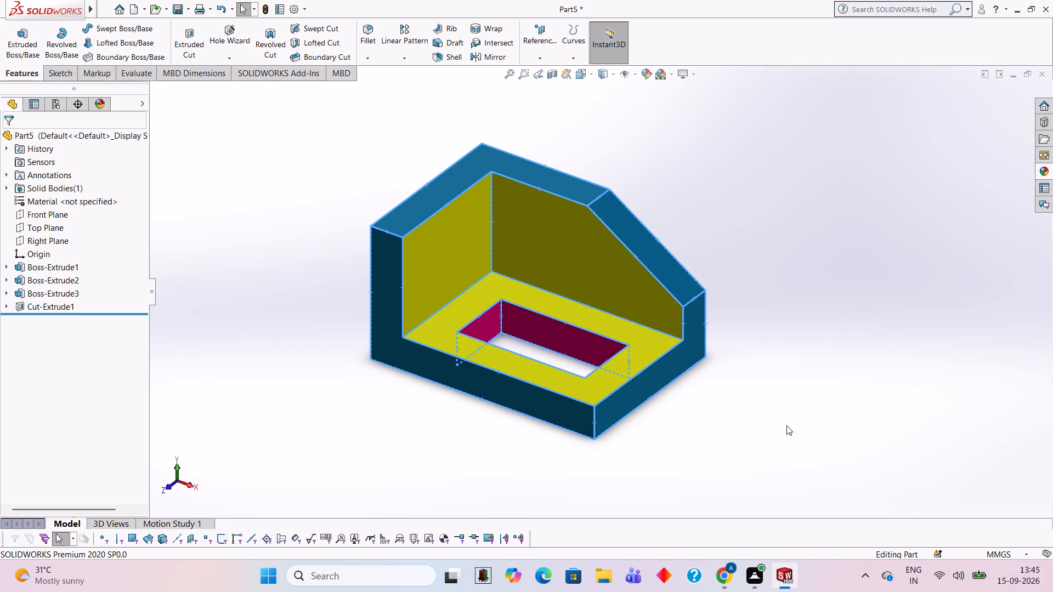
pyautogui.click(799, 280)
pyautogui.click(840, 281)
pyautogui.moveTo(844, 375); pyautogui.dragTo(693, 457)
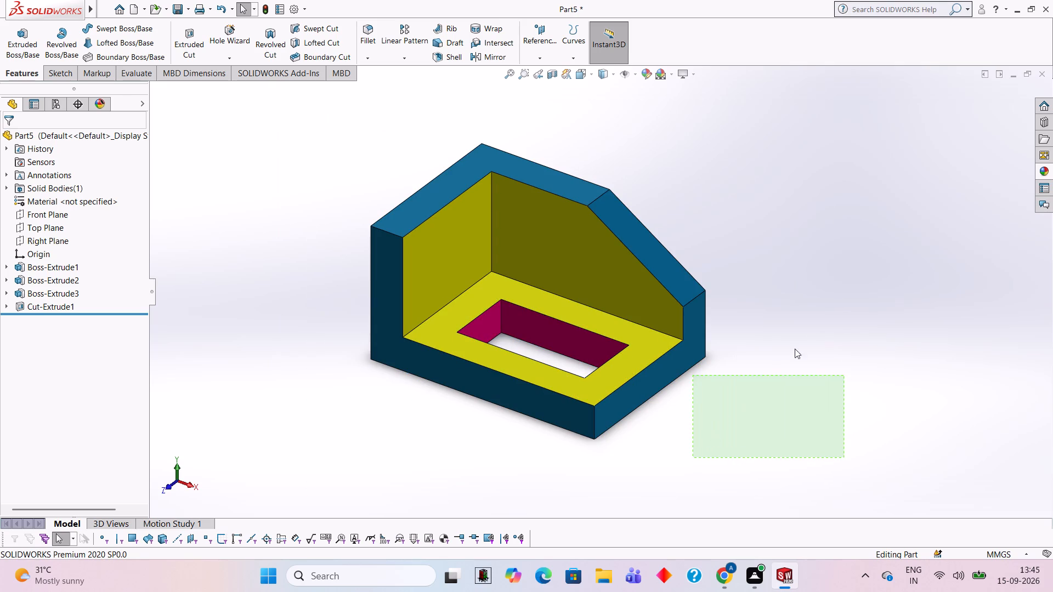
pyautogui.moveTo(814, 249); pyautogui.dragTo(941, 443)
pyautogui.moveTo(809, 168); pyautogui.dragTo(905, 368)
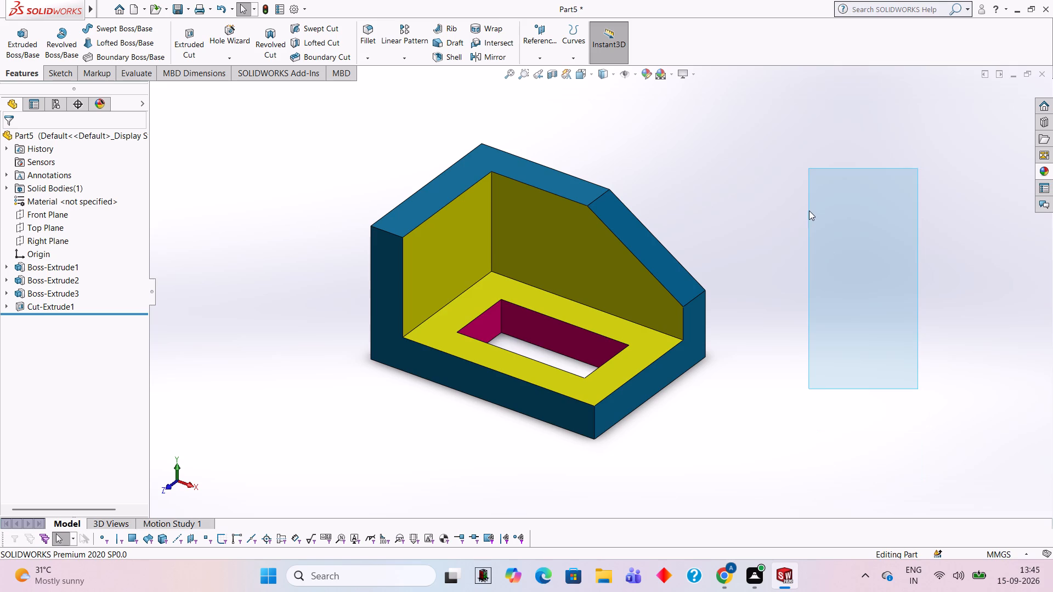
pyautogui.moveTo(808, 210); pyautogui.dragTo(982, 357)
# Window-select the whole block's edges several more times, and clear the selection.
pyautogui.moveTo(864, 155); pyautogui.dragTo(458, 549)
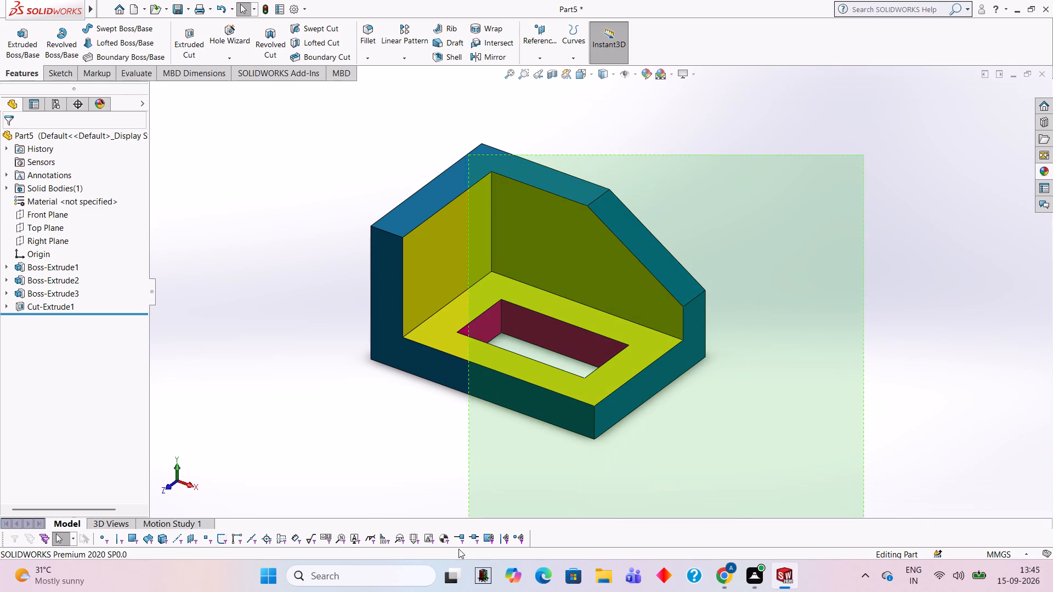
pyautogui.moveTo(458, 549); pyautogui.dragTo(318, 496)
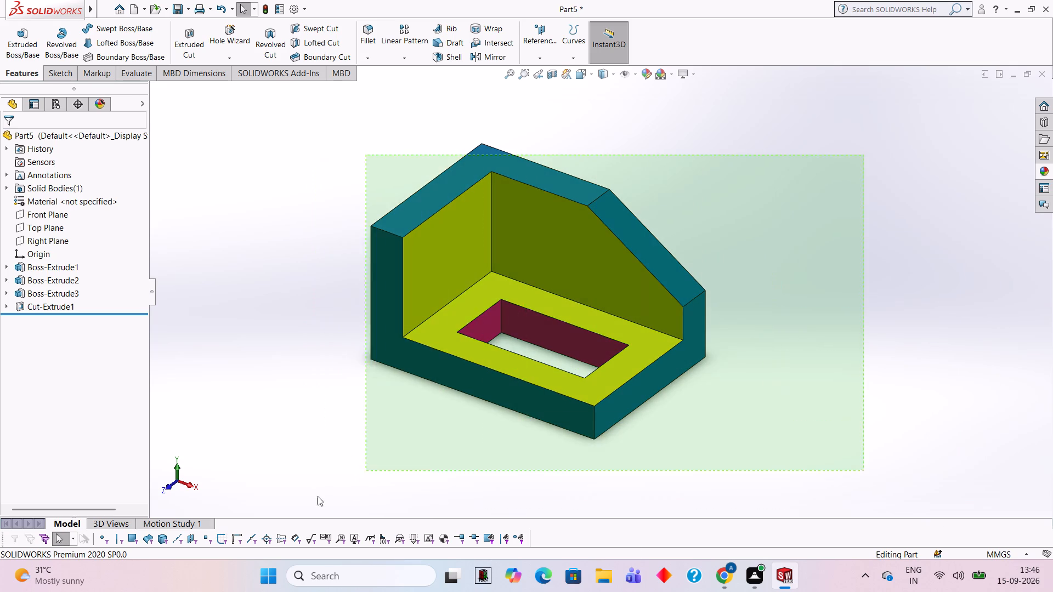
pyautogui.moveTo(318, 496); pyautogui.dragTo(344, 492)
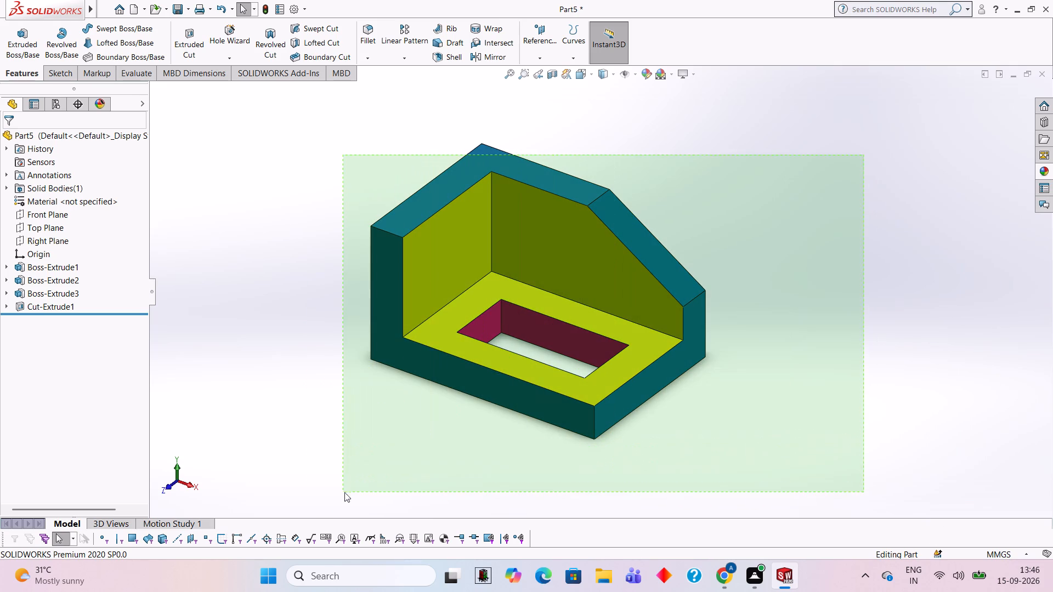
pyautogui.moveTo(344, 492); pyautogui.dragTo(792, 347)
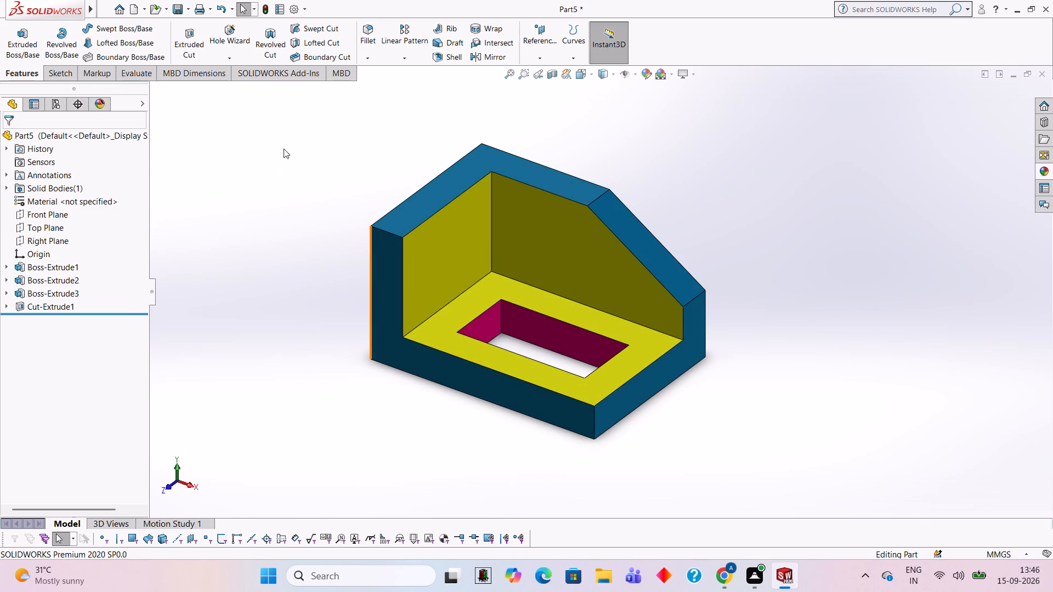
pyautogui.moveTo(299, 117); pyautogui.dragTo(735, 513)
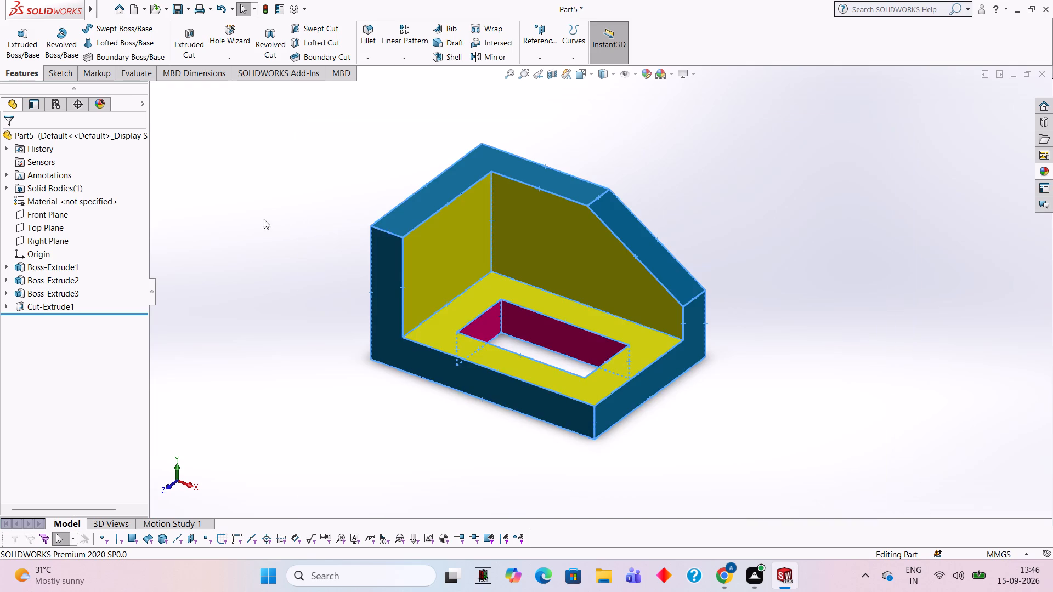
pyautogui.moveTo(267, 129); pyautogui.dragTo(899, 470)
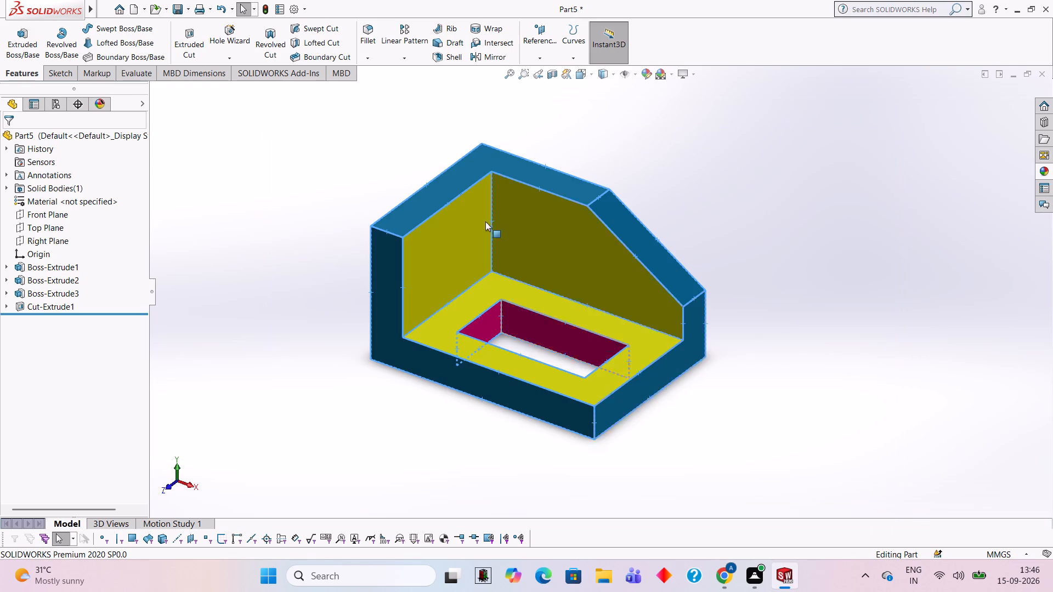
pyautogui.moveTo(233, 104); pyautogui.dragTo(666, 436)
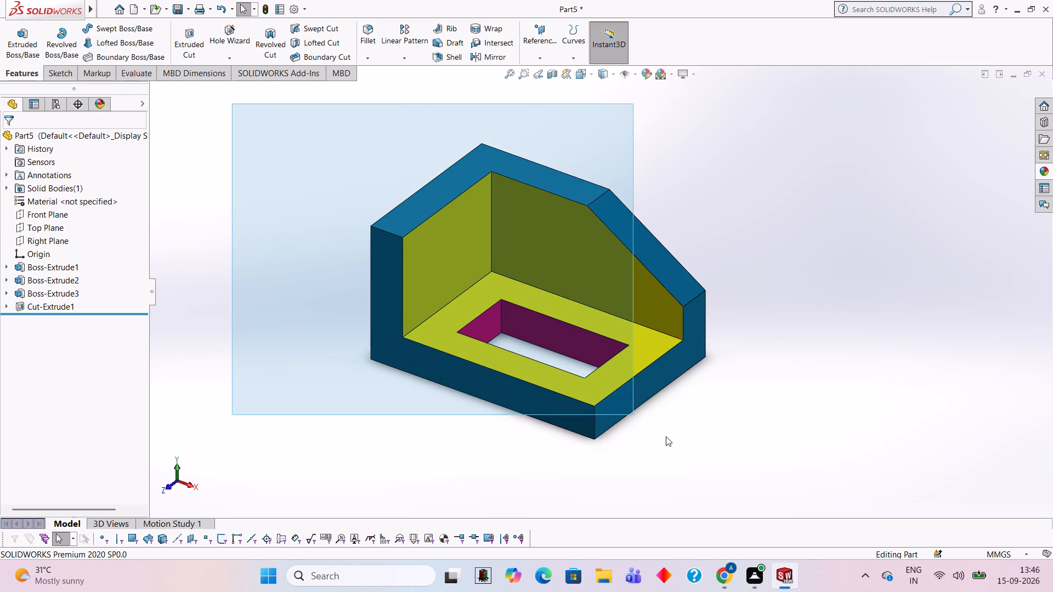
pyautogui.moveTo(666, 436); pyautogui.dragTo(901, 511)
pyautogui.click(913, 277)
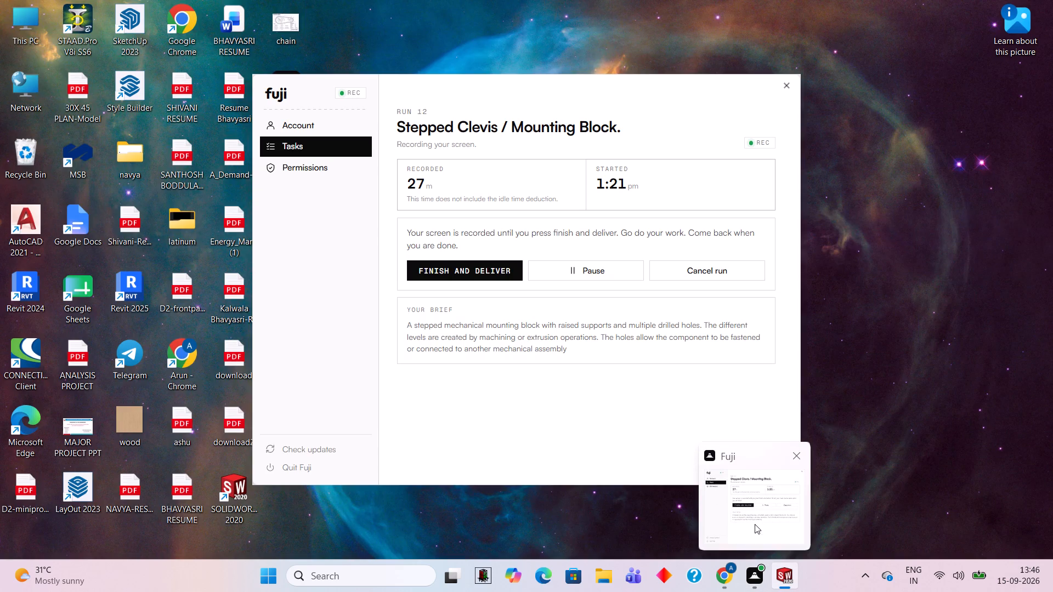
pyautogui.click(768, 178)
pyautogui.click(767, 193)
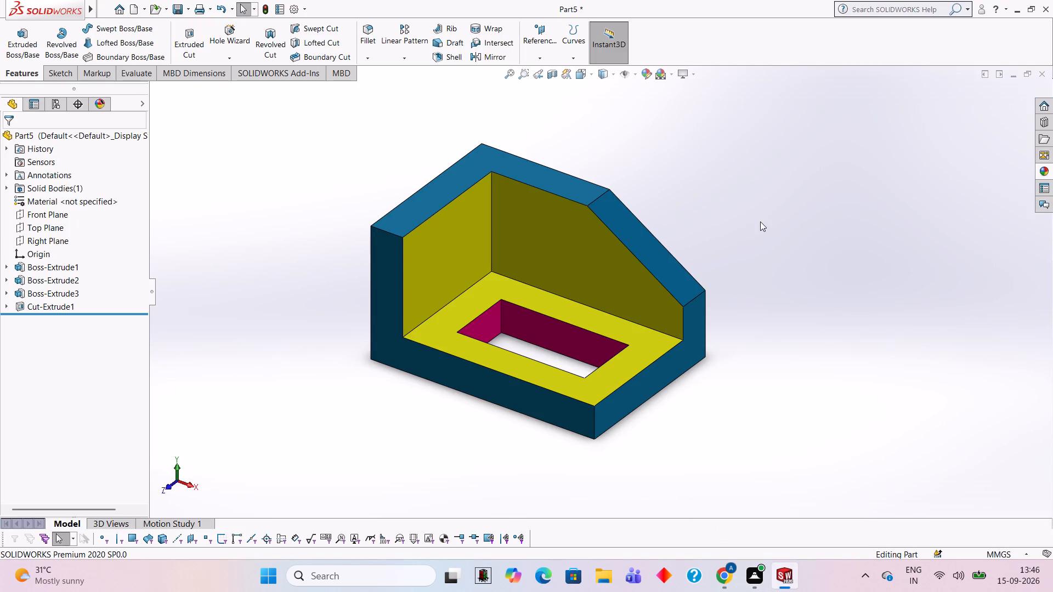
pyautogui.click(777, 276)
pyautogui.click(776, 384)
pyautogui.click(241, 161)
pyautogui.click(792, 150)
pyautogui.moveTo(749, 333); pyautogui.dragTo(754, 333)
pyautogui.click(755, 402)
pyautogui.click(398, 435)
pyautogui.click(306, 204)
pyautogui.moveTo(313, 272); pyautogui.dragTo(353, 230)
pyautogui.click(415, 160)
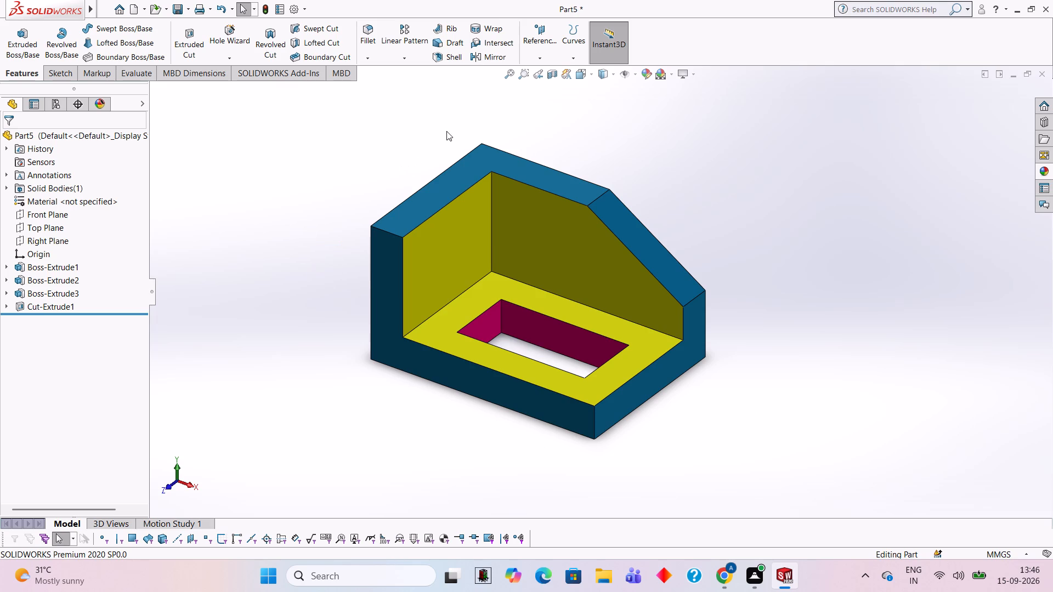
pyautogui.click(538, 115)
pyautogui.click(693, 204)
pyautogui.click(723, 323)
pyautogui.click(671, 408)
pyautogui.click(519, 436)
# Examine the opening's wall, the base's top, the plate's inner face, the inner wall, and the top, sloped and side faces.
pyautogui.click(547, 320)
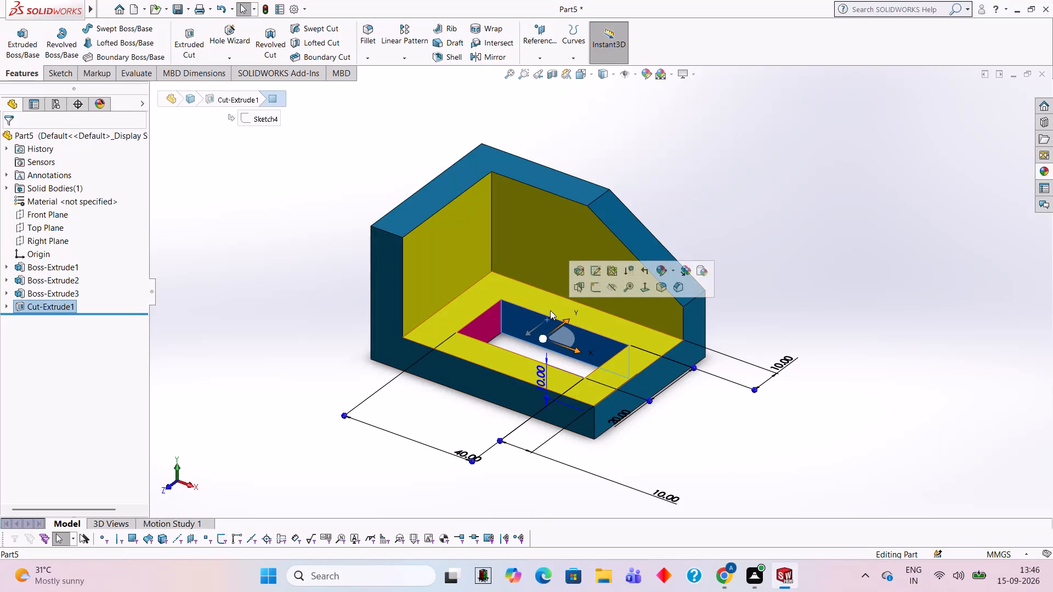
pyautogui.click(759, 225)
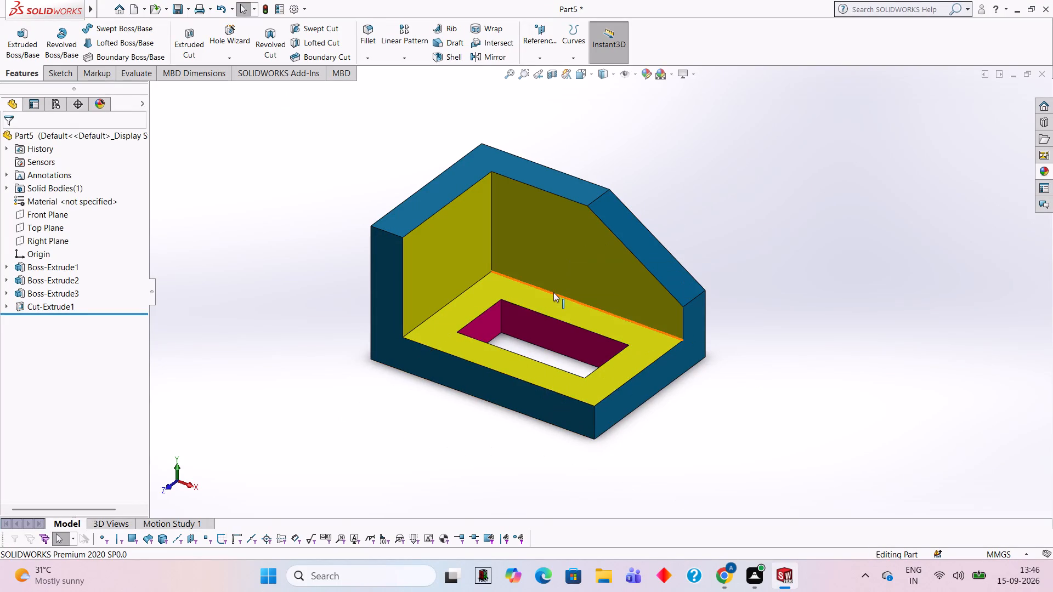
pyautogui.click(552, 311)
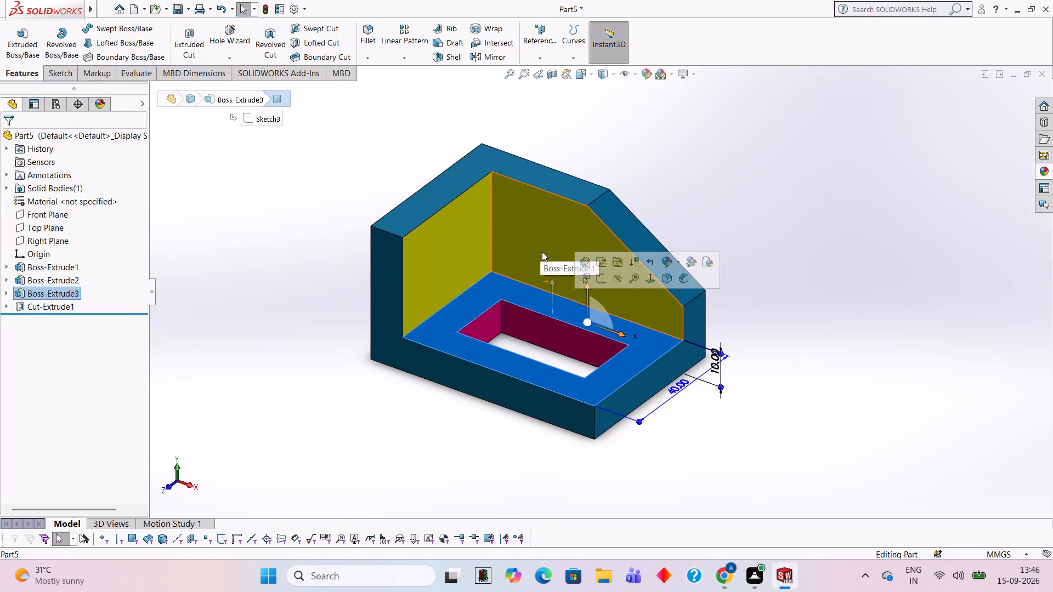
pyautogui.click(542, 252)
pyautogui.click(414, 250)
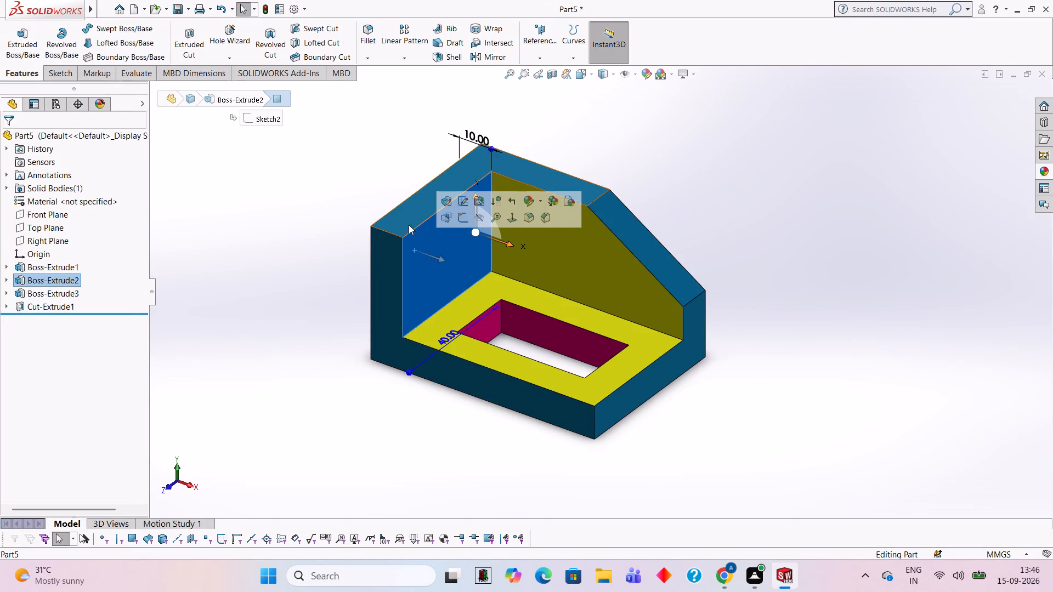
pyautogui.click(409, 225)
pyautogui.click(598, 191)
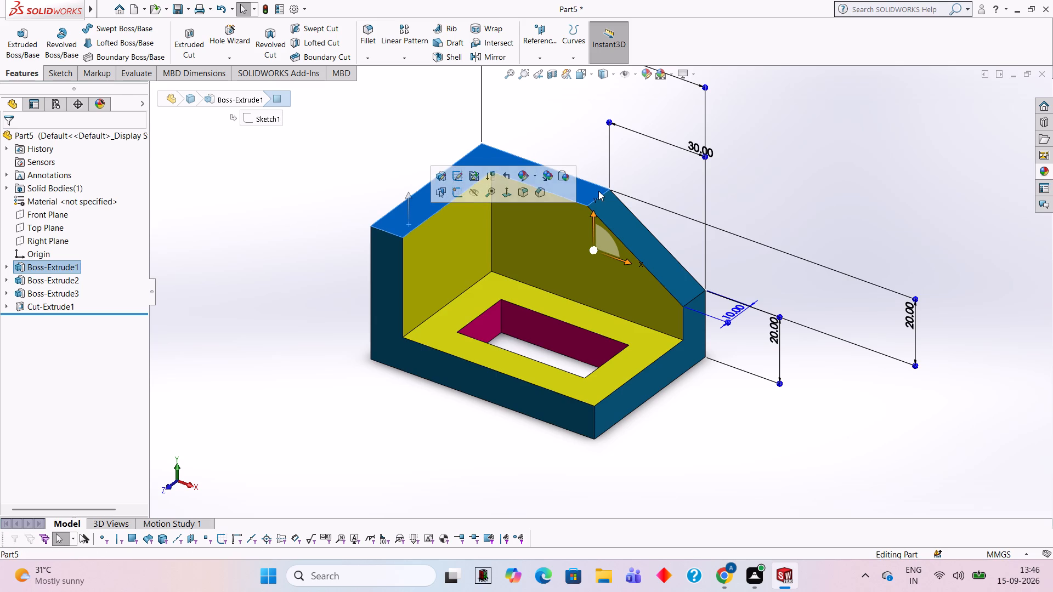
pyautogui.click(631, 249)
pyautogui.click(689, 319)
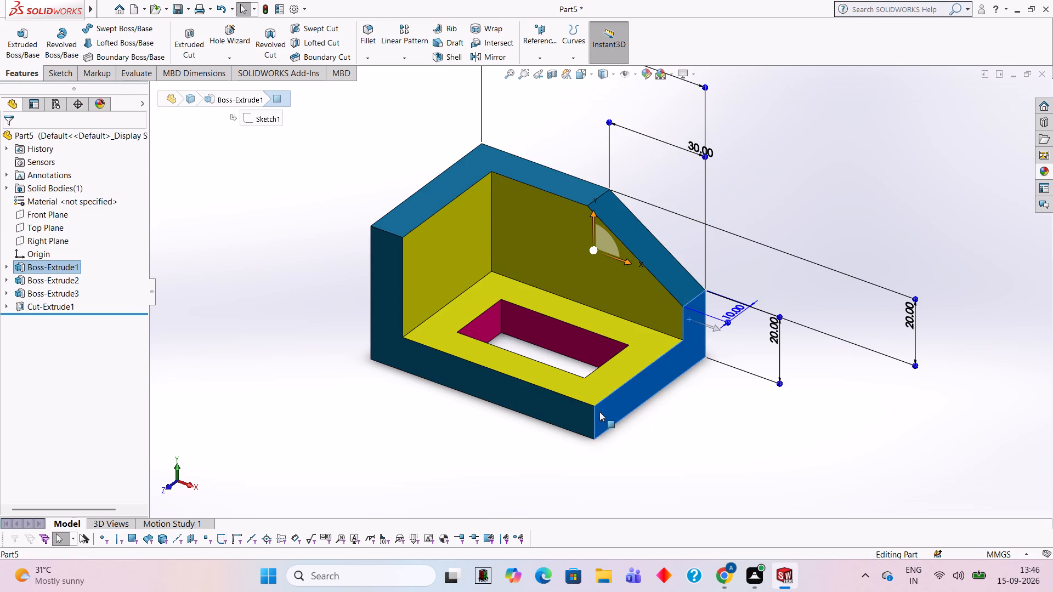
# Recheck the front face, base top, inner wall, upper face, sloped face, plate's inner face and side face one by one.
pyautogui.click(517, 416)
pyautogui.click(511, 396)
pyautogui.click(490, 355)
pyautogui.click(440, 322)
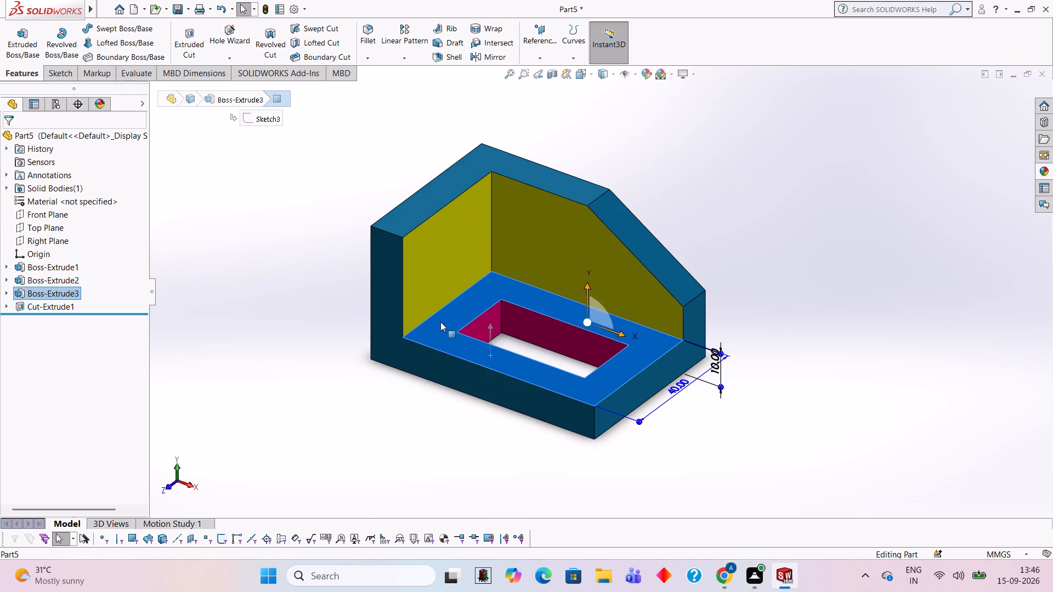
pyautogui.click(388, 310)
pyautogui.click(442, 244)
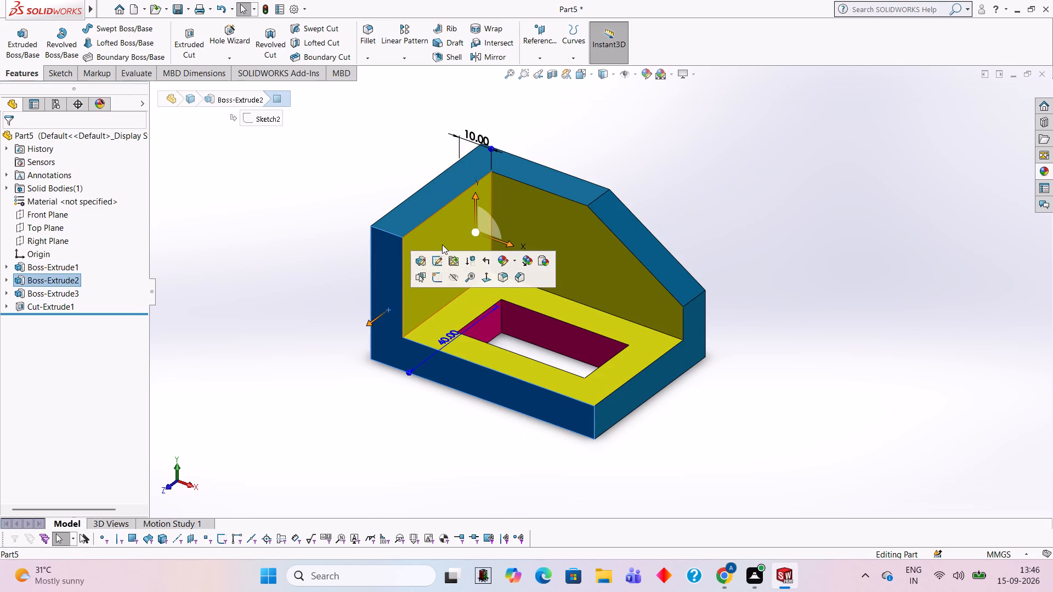
pyautogui.click(422, 208)
pyautogui.click(584, 193)
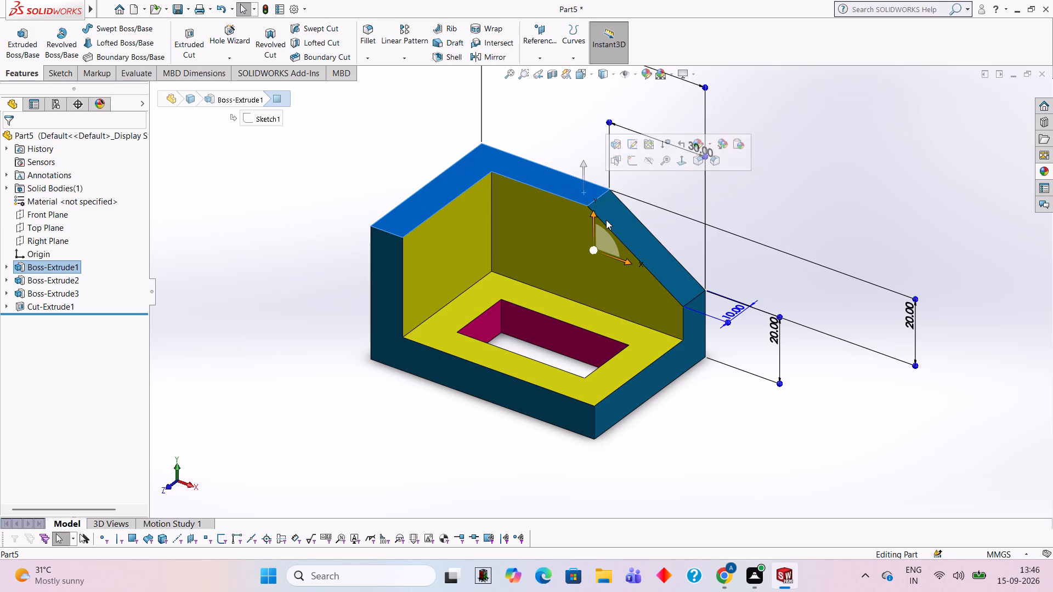
pyautogui.click(618, 238)
pyautogui.click(616, 304)
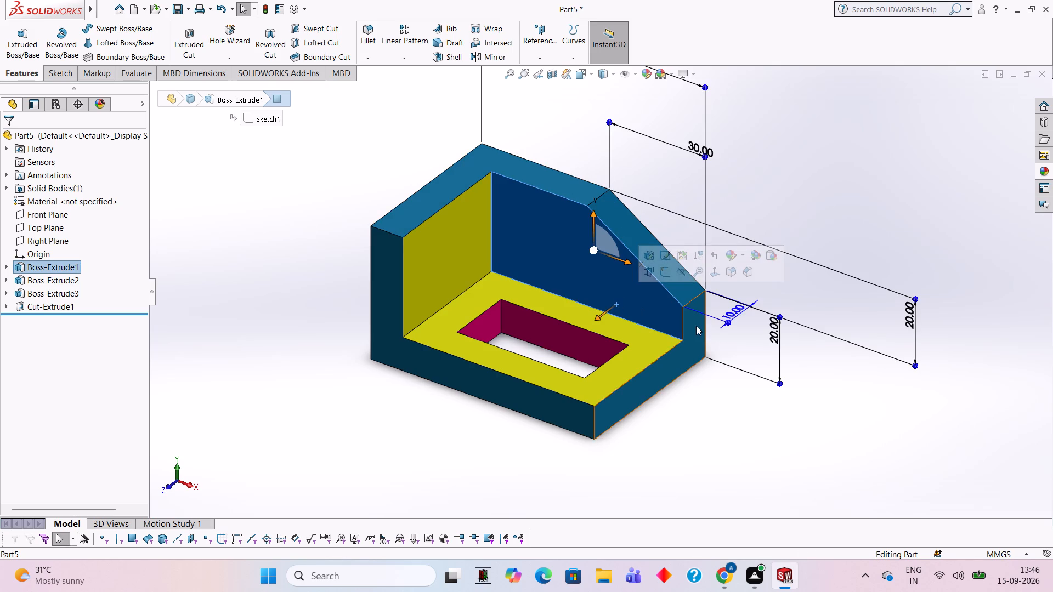
pyautogui.click(696, 326)
# Examine the base's top face, the opening's two visible walls and the inner corner above the base again.
pyautogui.click(648, 341)
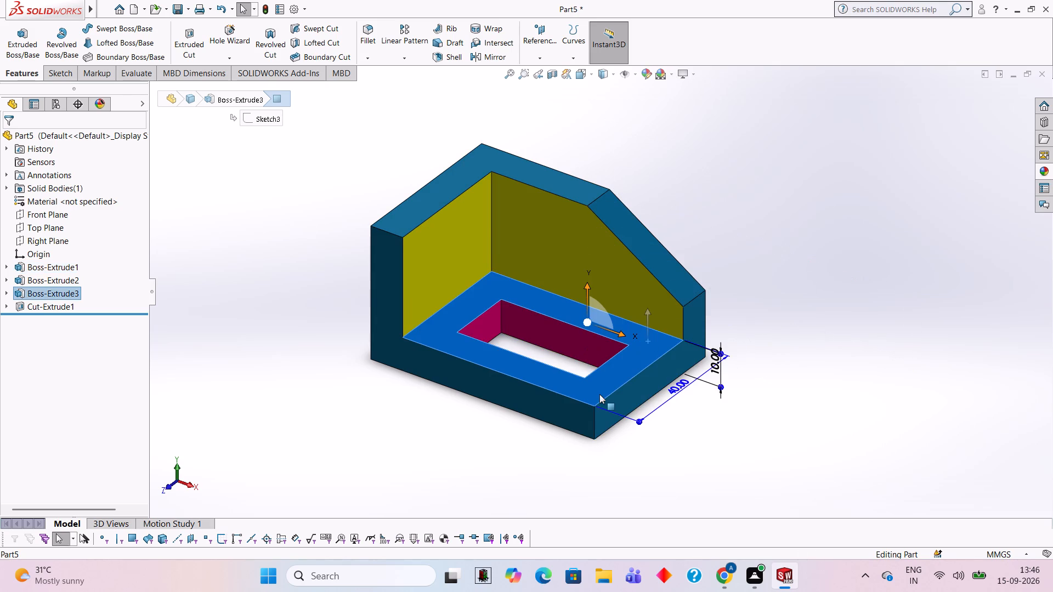
pyautogui.click(599, 394)
pyautogui.moveTo(575, 338); pyautogui.dragTo(576, 365)
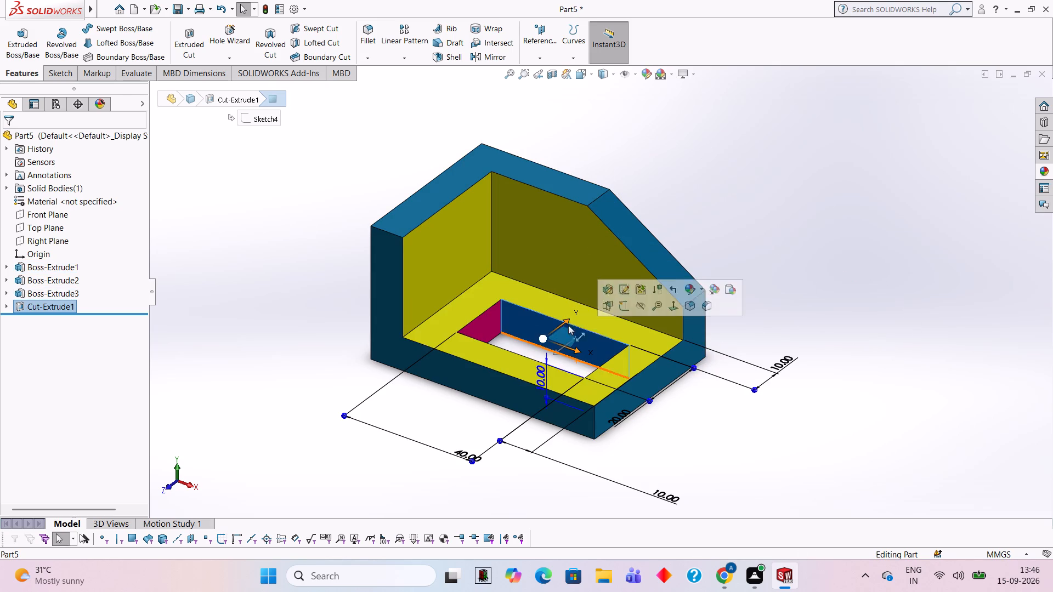
pyautogui.click(489, 322)
pyautogui.click(485, 300)
pyautogui.click(489, 261)
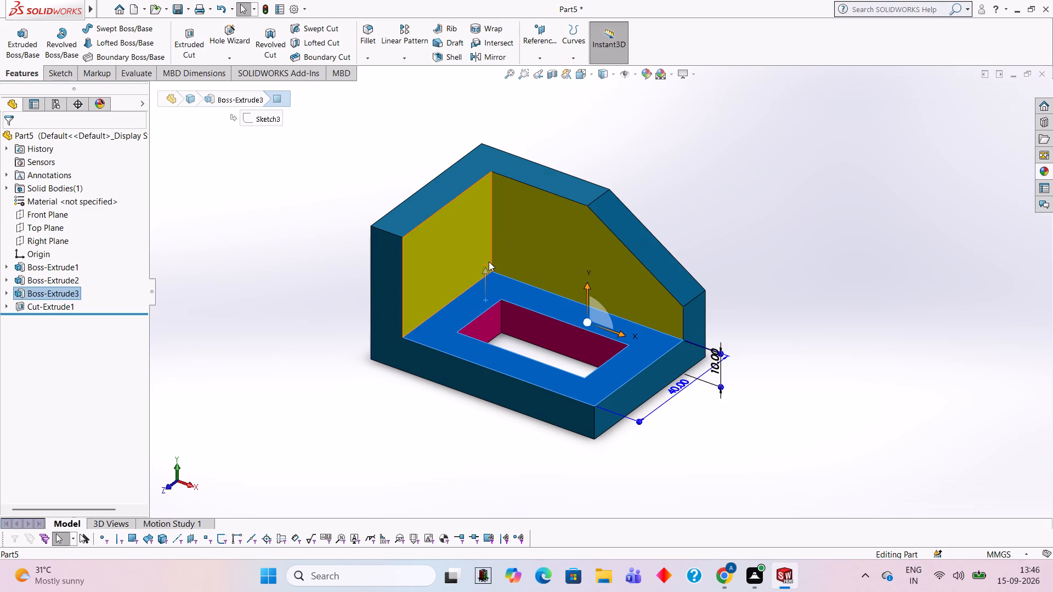
# Examine the base's top, plate's inner face, upper face, inner wall, side face, sloped face and front face one by one.
pyautogui.click(490, 299)
pyautogui.click(521, 226)
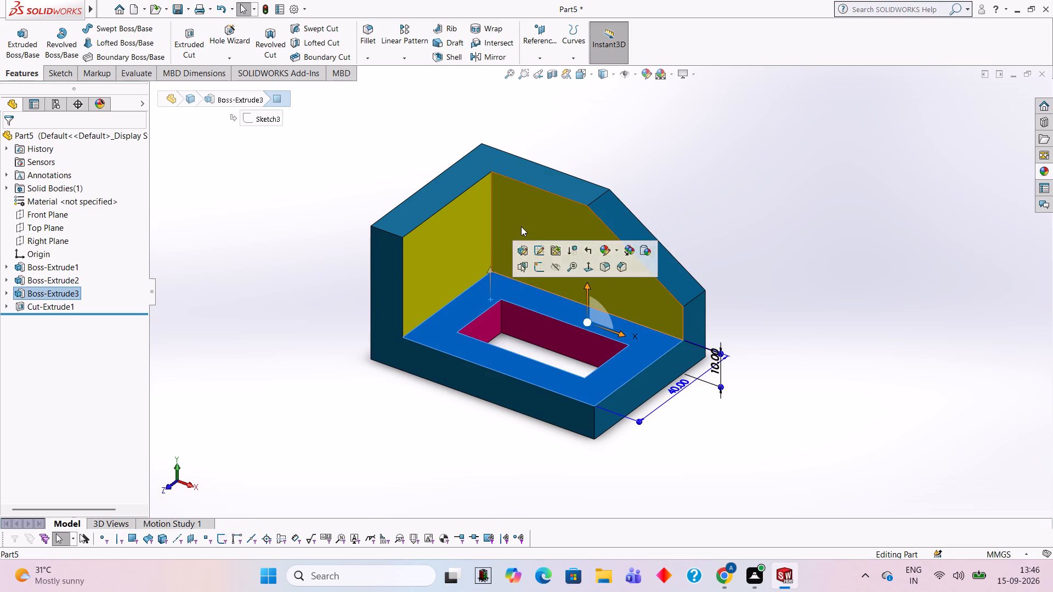
pyautogui.click(512, 171)
pyautogui.click(480, 172)
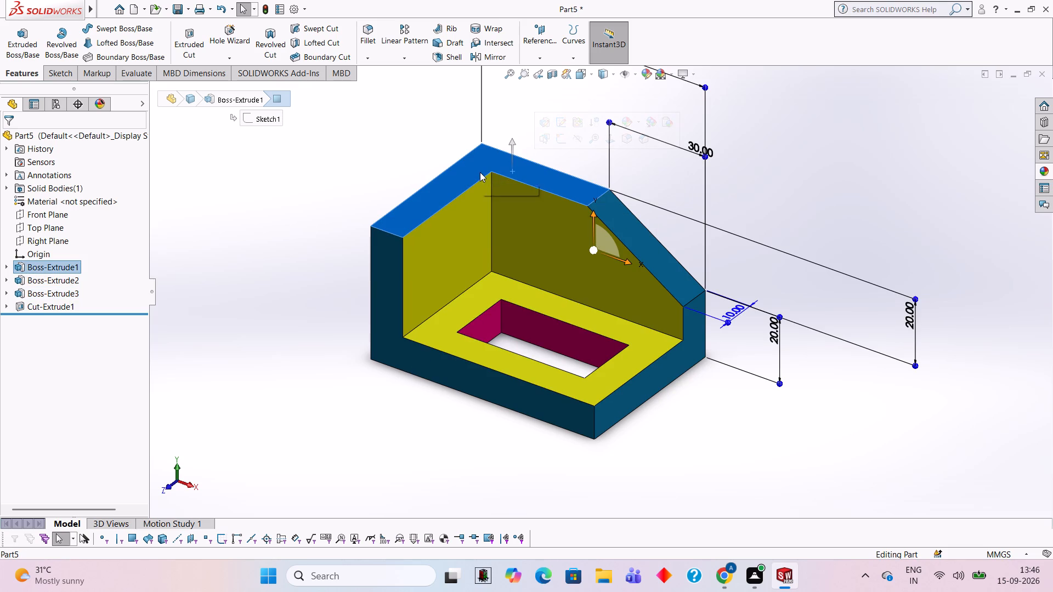
pyautogui.click(475, 271)
pyautogui.click(477, 302)
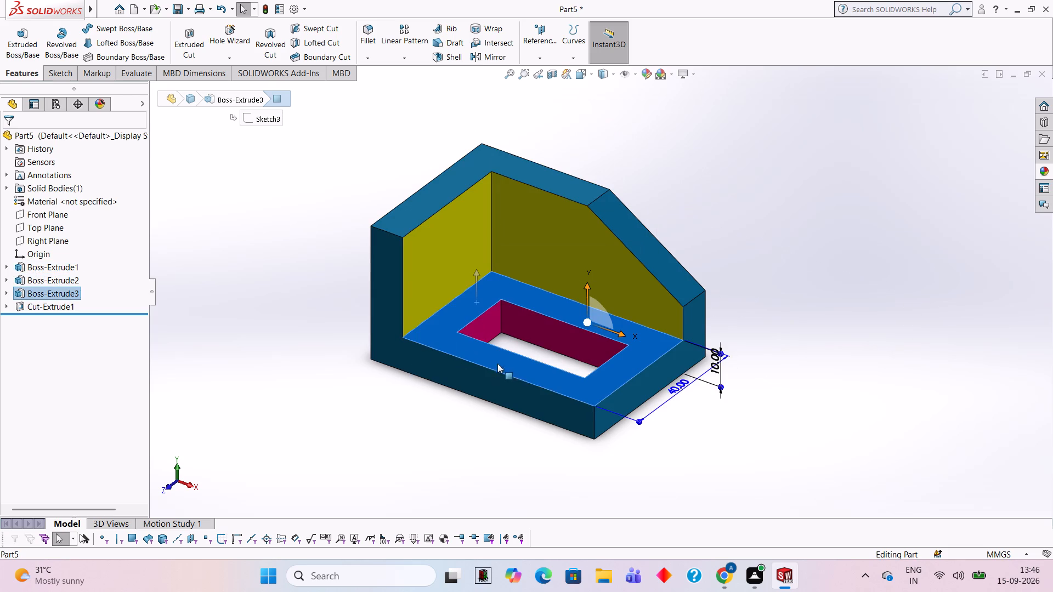
pyautogui.click(499, 357)
pyautogui.click(625, 377)
pyautogui.click(632, 401)
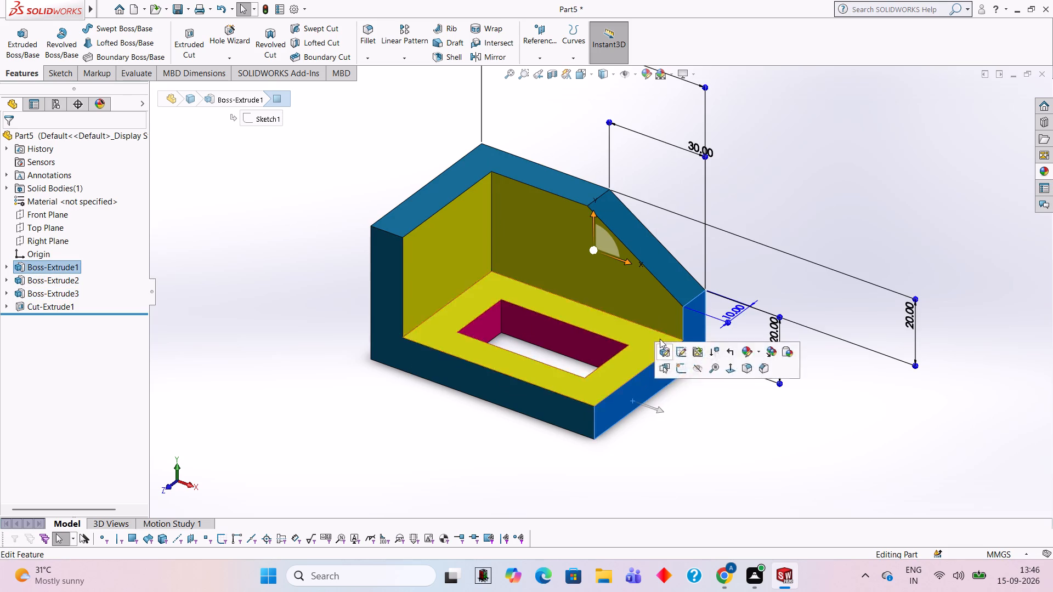
pyautogui.click(664, 277)
pyautogui.click(564, 177)
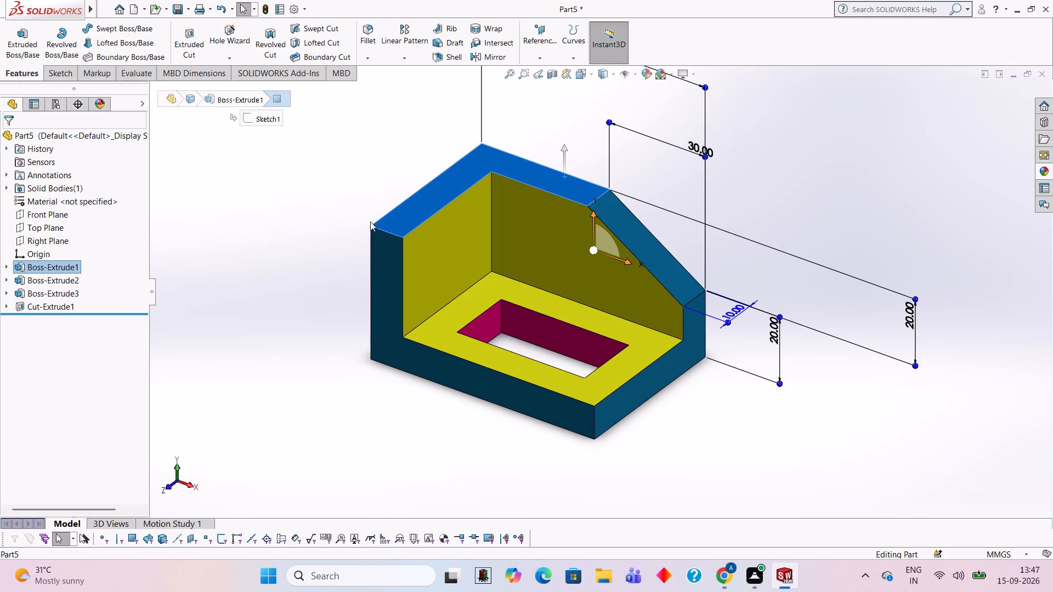
pyautogui.click(420, 251)
pyautogui.click(370, 261)
pyautogui.click(376, 261)
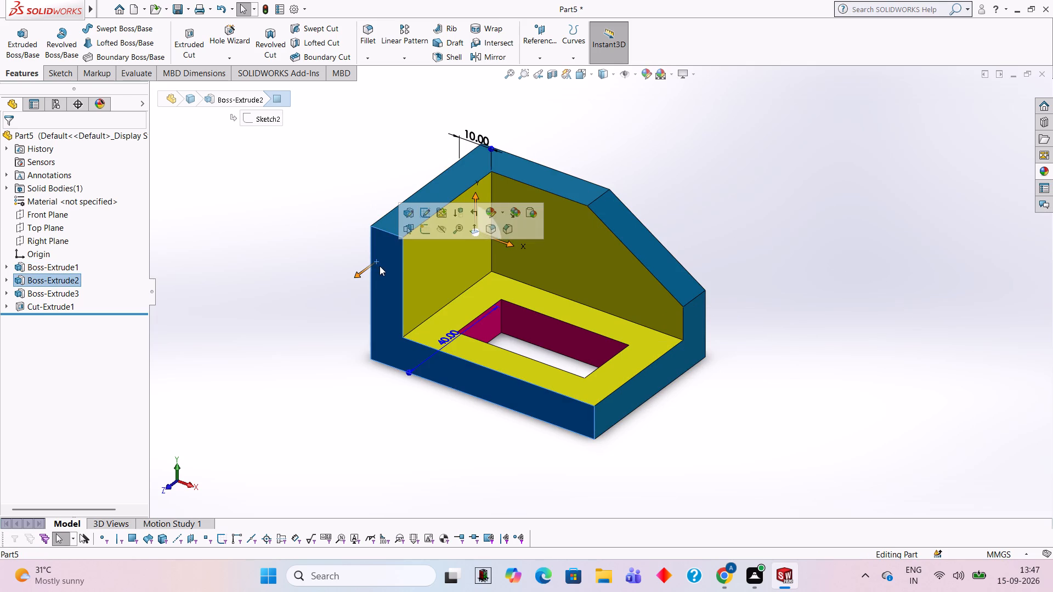
pyautogui.click(380, 266)
# Check the front face, base top, opening's two visible walls, sloped face and side face, and clear the selection.
pyautogui.click(461, 380)
pyautogui.click(467, 352)
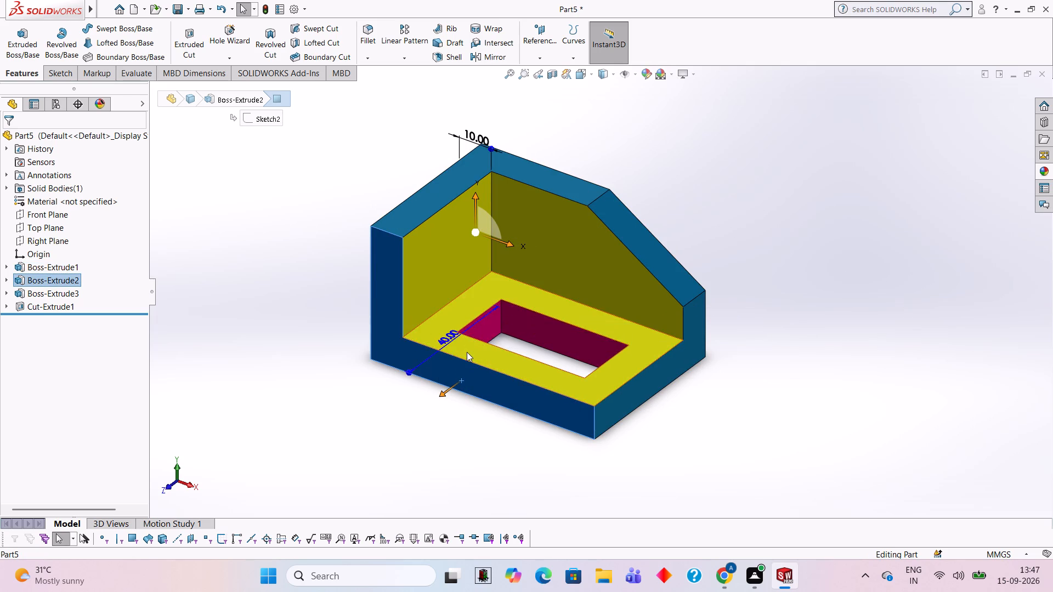
pyautogui.click(481, 328)
pyautogui.click(539, 331)
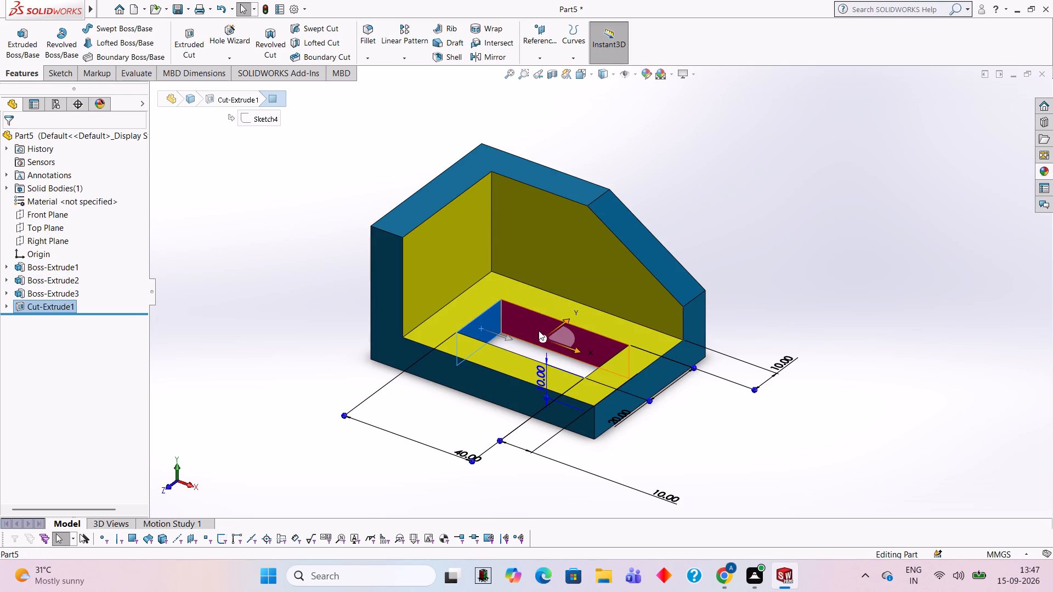
pyautogui.click(539, 331)
pyautogui.click(593, 352)
pyautogui.click(614, 372)
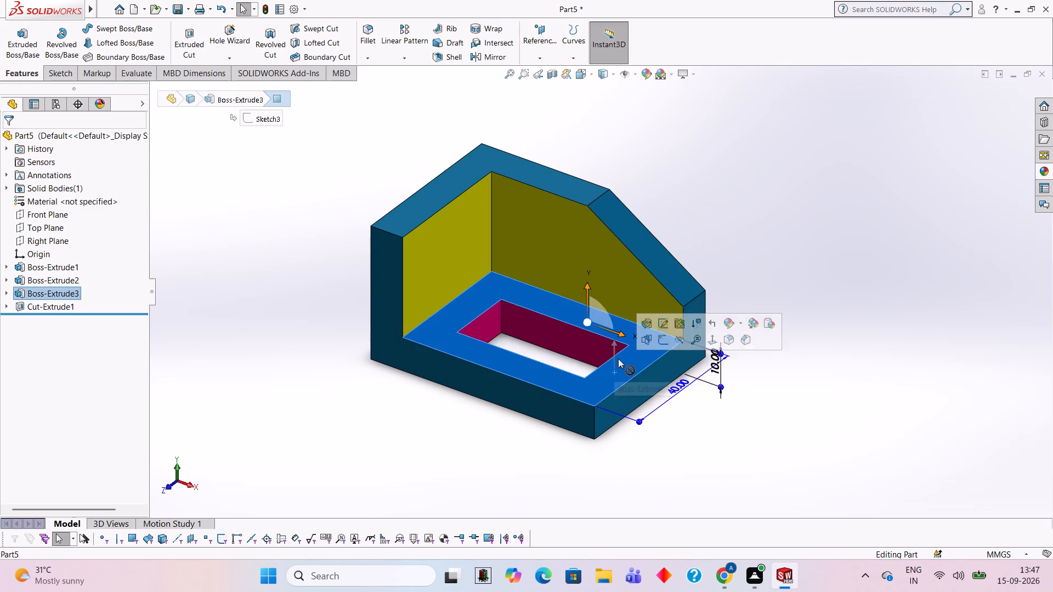
pyautogui.click(681, 250)
pyautogui.click(694, 341)
pyautogui.click(669, 260)
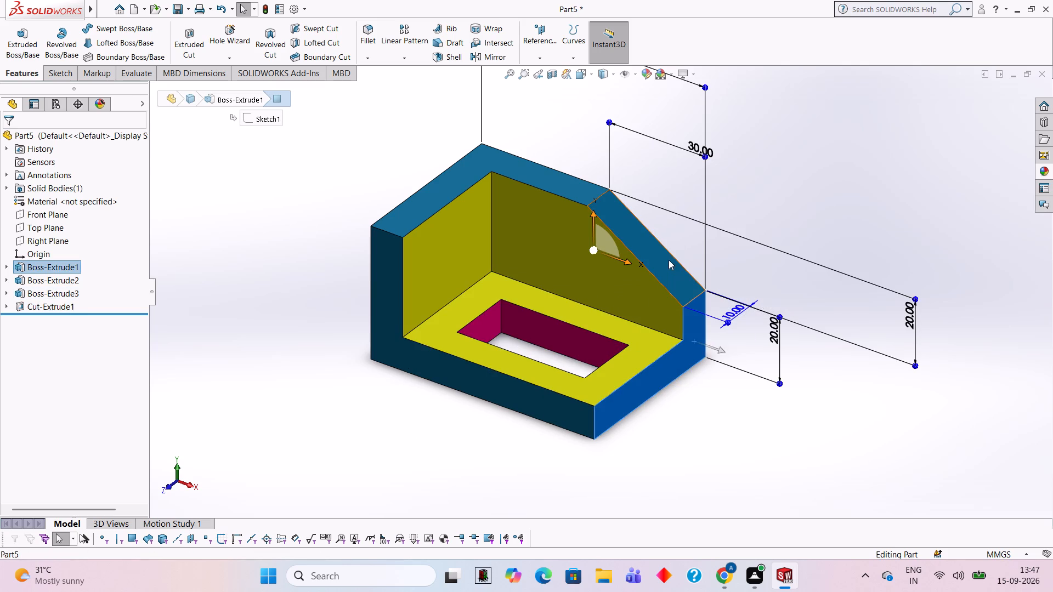
pyautogui.click(784, 148)
pyautogui.click(784, 148)
pyautogui.click(801, 209)
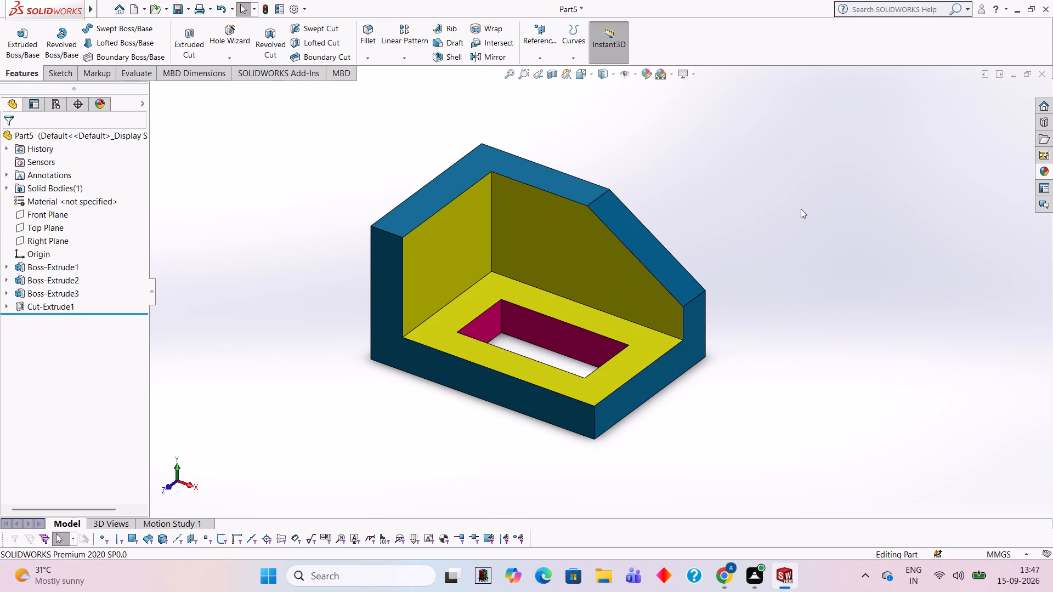
# Recheck the plate's inner face, the opening's edge and walls, the inner wall and the base top, and clear the selection.
pyautogui.click(573, 265)
pyautogui.click(568, 322)
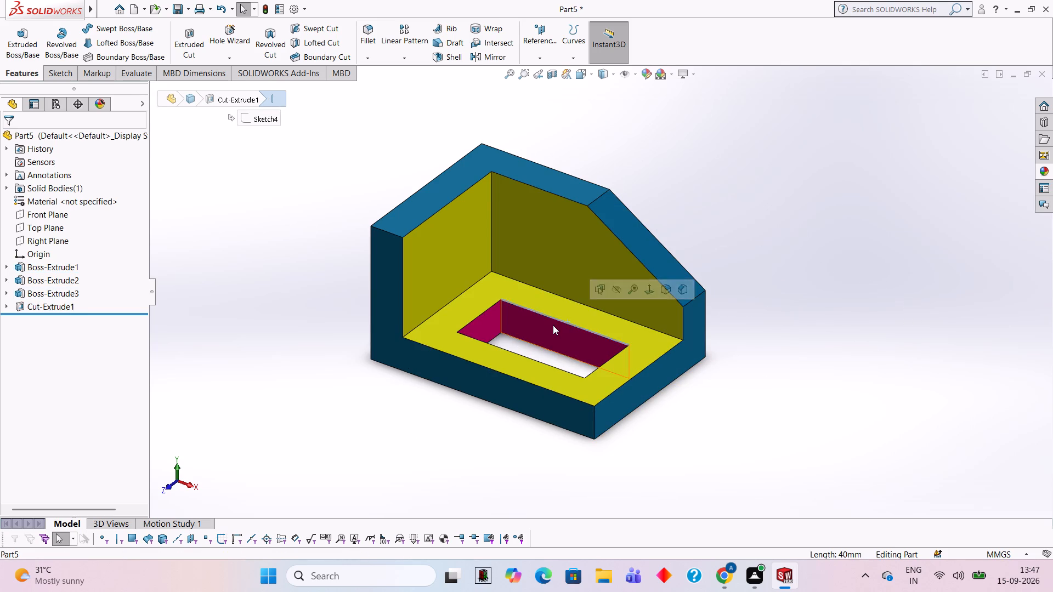
pyautogui.click(553, 325)
pyautogui.click(487, 314)
pyautogui.click(479, 276)
pyautogui.click(480, 295)
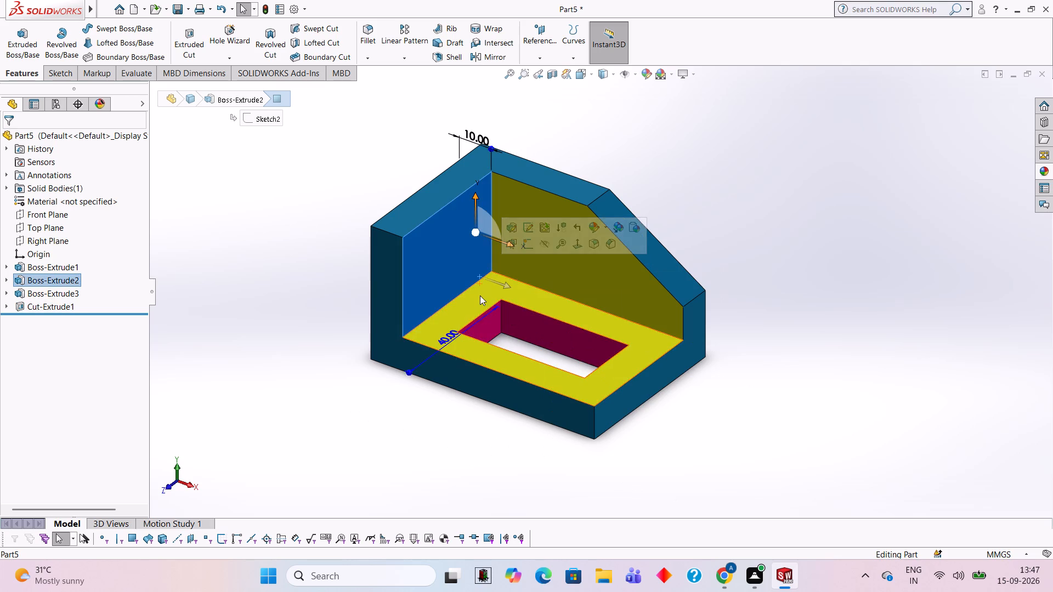
pyautogui.click(469, 251)
pyautogui.click(638, 298)
pyautogui.click(794, 173)
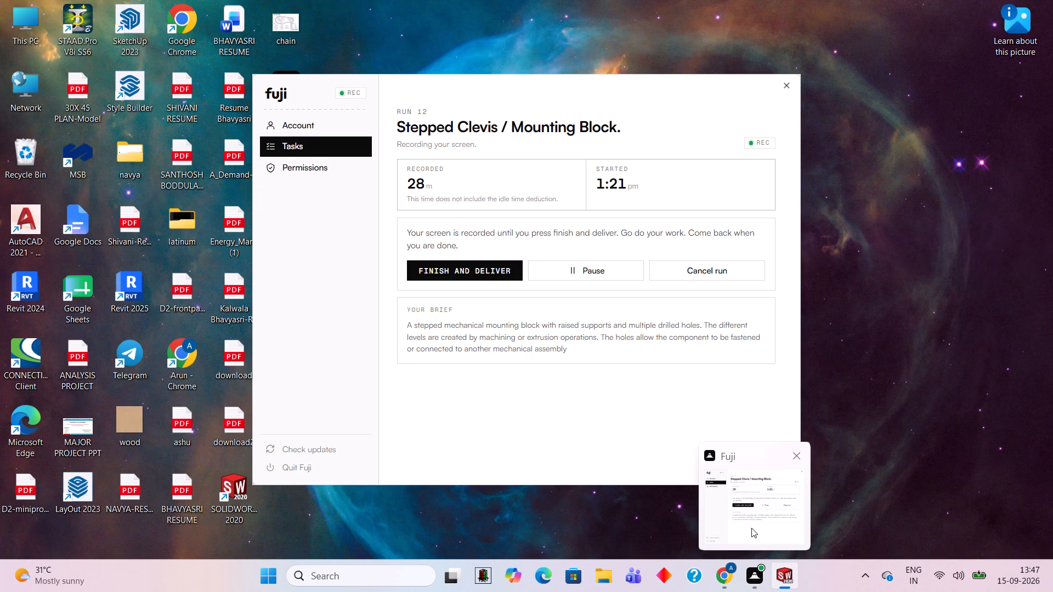
pyautogui.click(778, 352)
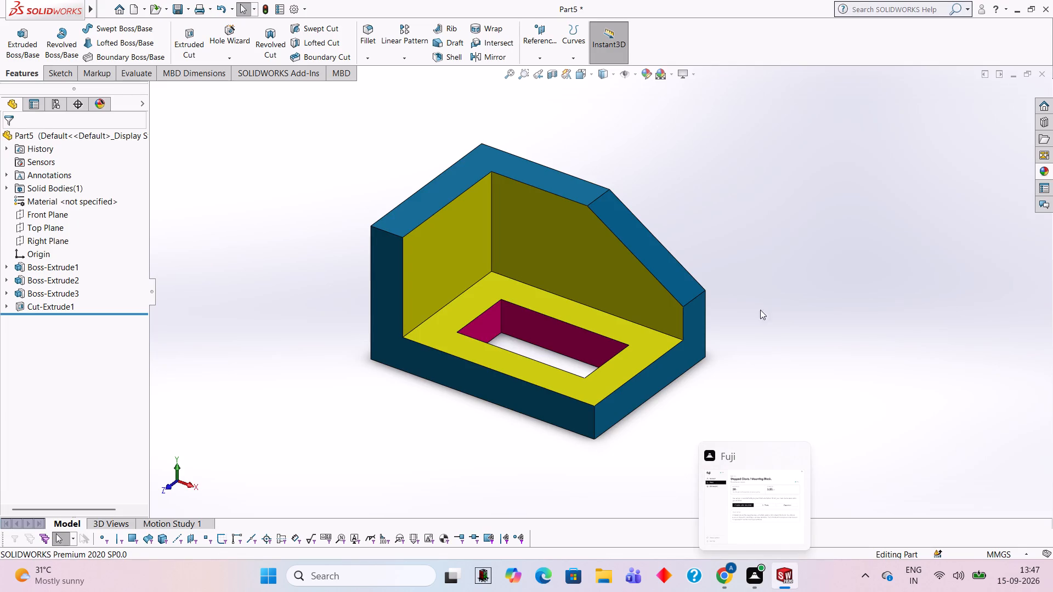
# Window-select the whole block's edges repeatedly to inspect its outline, and clear the selection.
pyautogui.moveTo(290, 128); pyautogui.dragTo(339, 200)
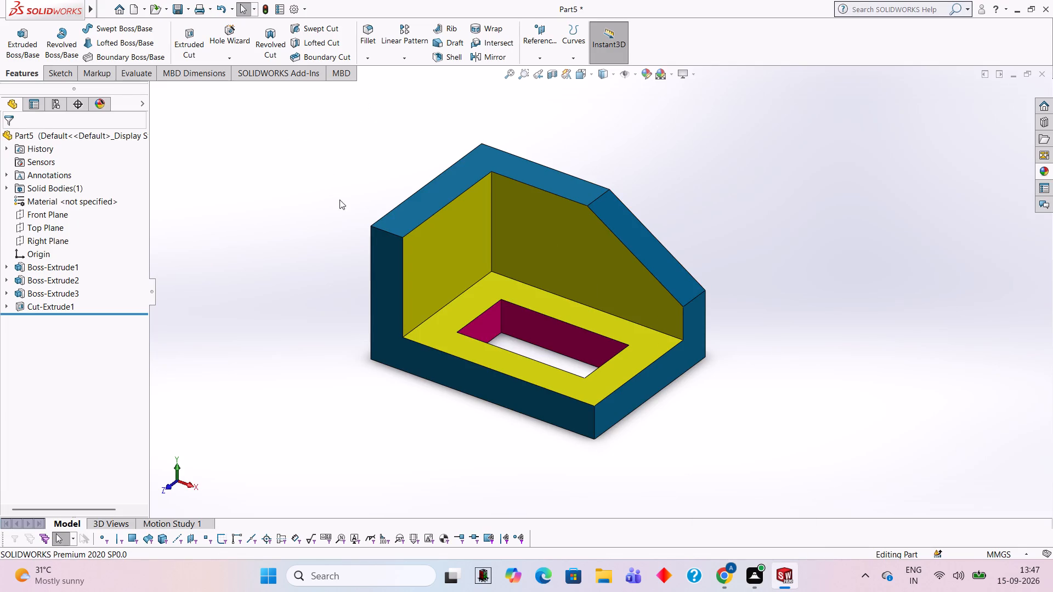
pyautogui.moveTo(339, 200); pyautogui.dragTo(753, 484)
pyautogui.moveTo(293, 74); pyautogui.dragTo(291, 118)
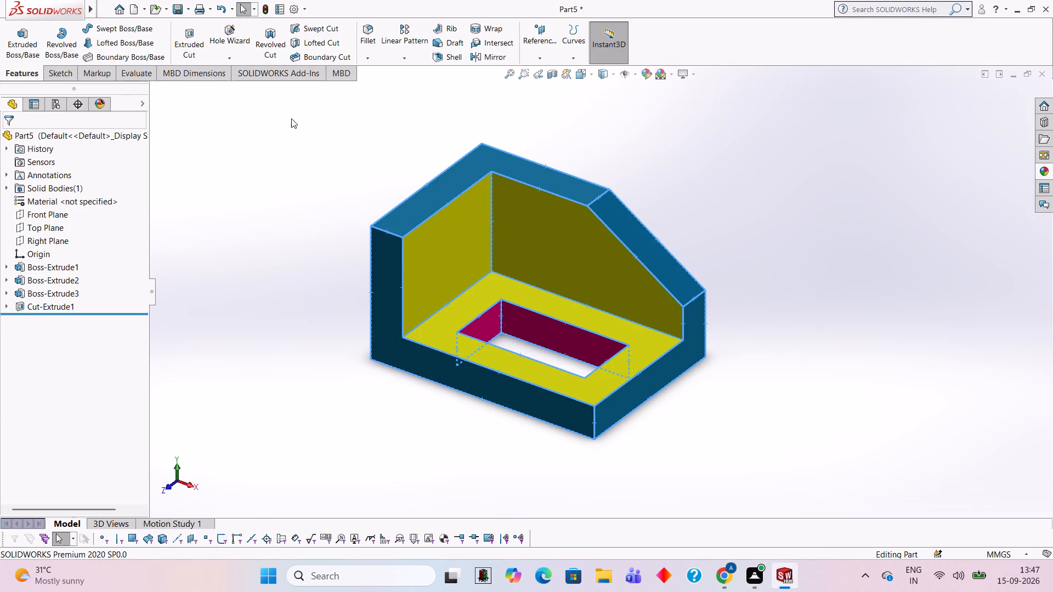
pyautogui.moveTo(291, 118); pyautogui.dragTo(291, 124)
pyautogui.moveTo(277, 124); pyautogui.dragTo(794, 460)
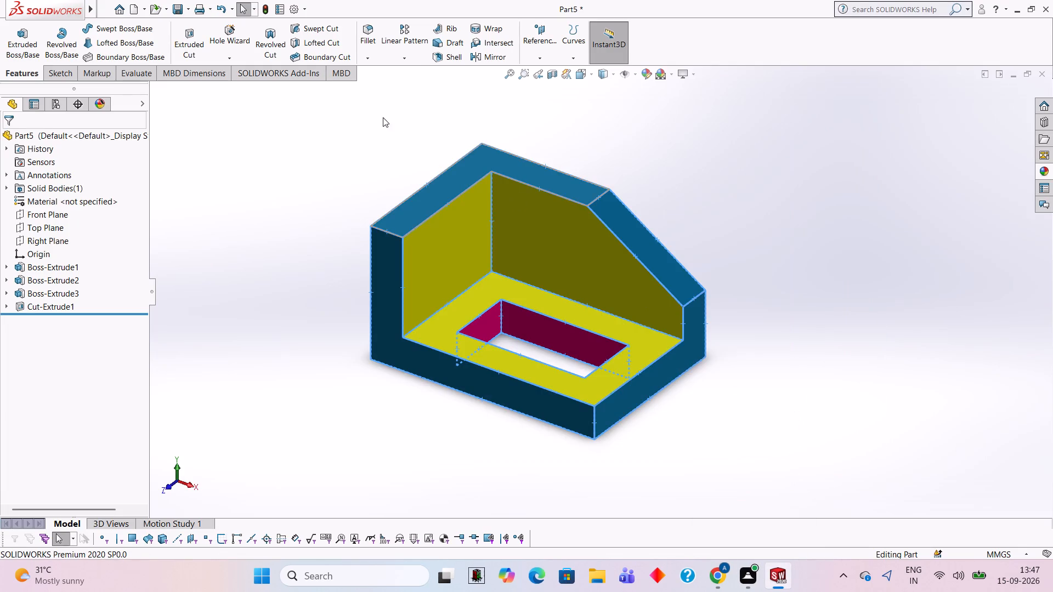
pyautogui.moveTo(276, 123); pyautogui.dragTo(749, 479)
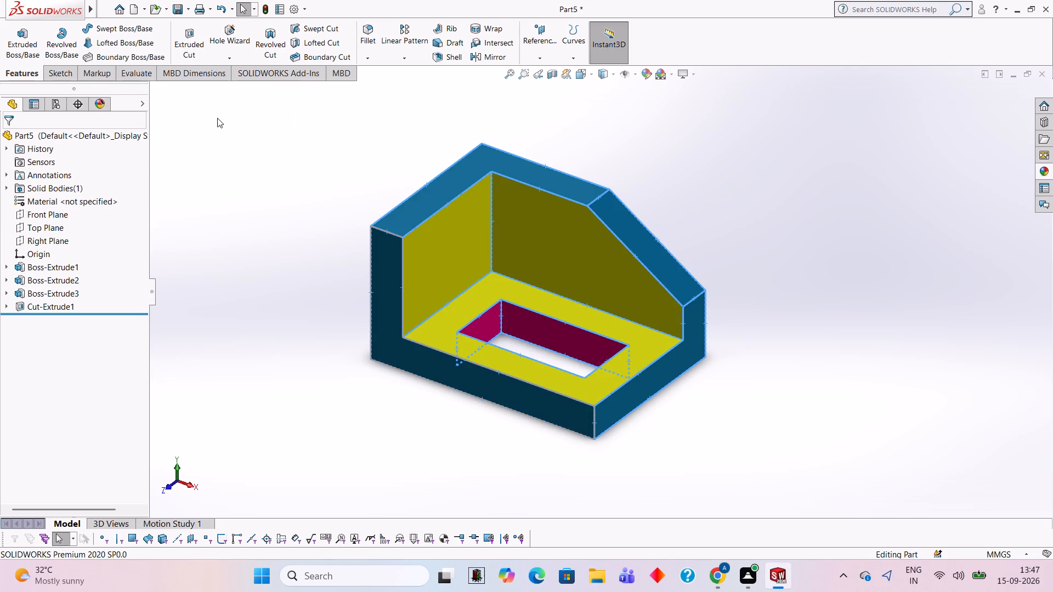
pyautogui.moveTo(251, 100); pyautogui.dragTo(727, 468)
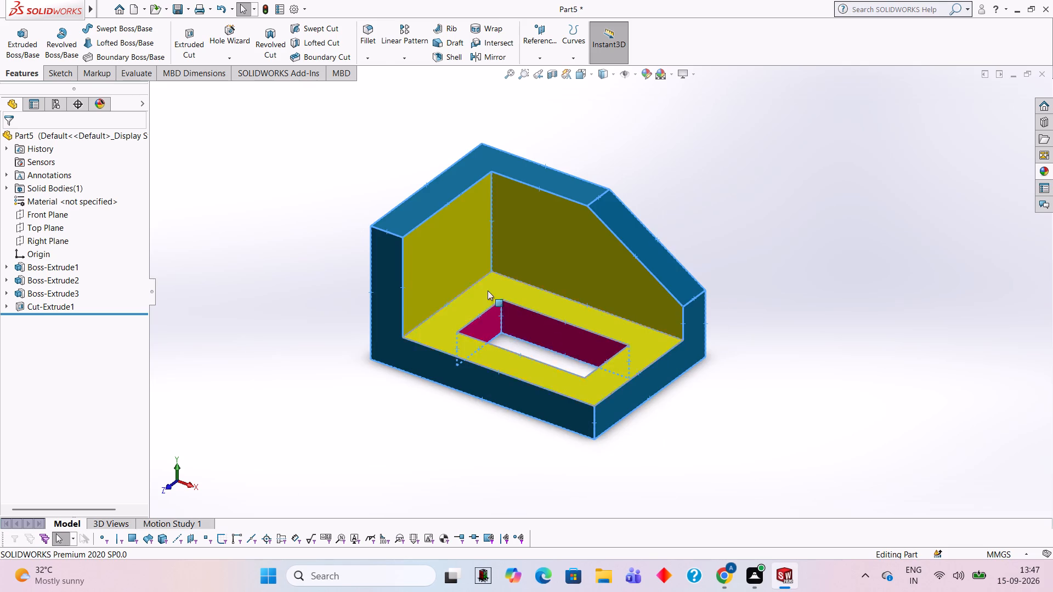
pyautogui.moveTo(276, 101); pyautogui.dragTo(806, 506)
pyautogui.moveTo(270, 106); pyautogui.dragTo(838, 481)
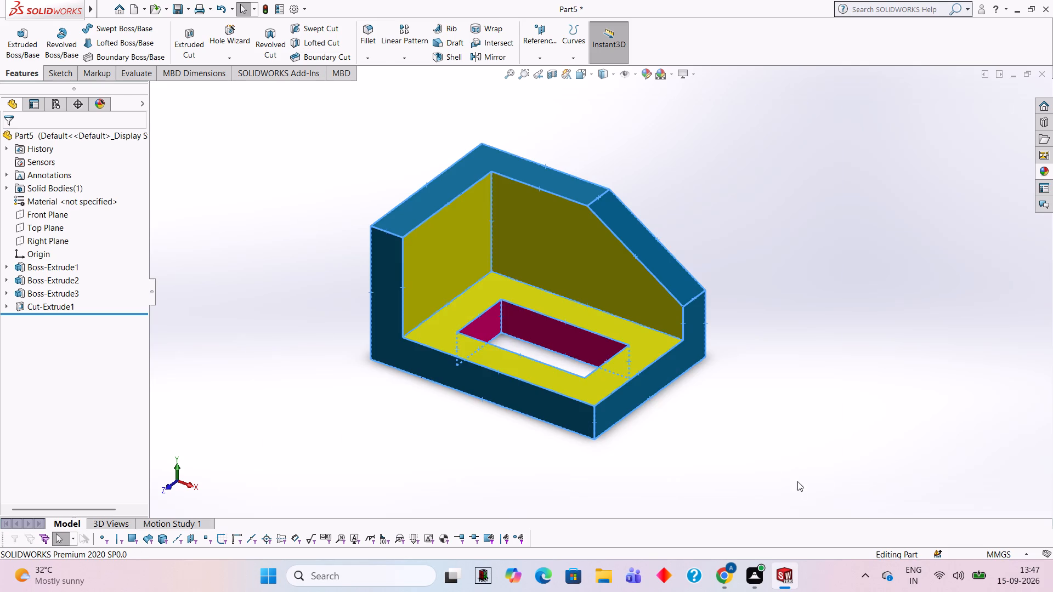
pyautogui.moveTo(270, 109); pyautogui.dragTo(840, 475)
pyautogui.click(895, 308)
pyautogui.click(811, 225)
pyautogui.click(800, 276)
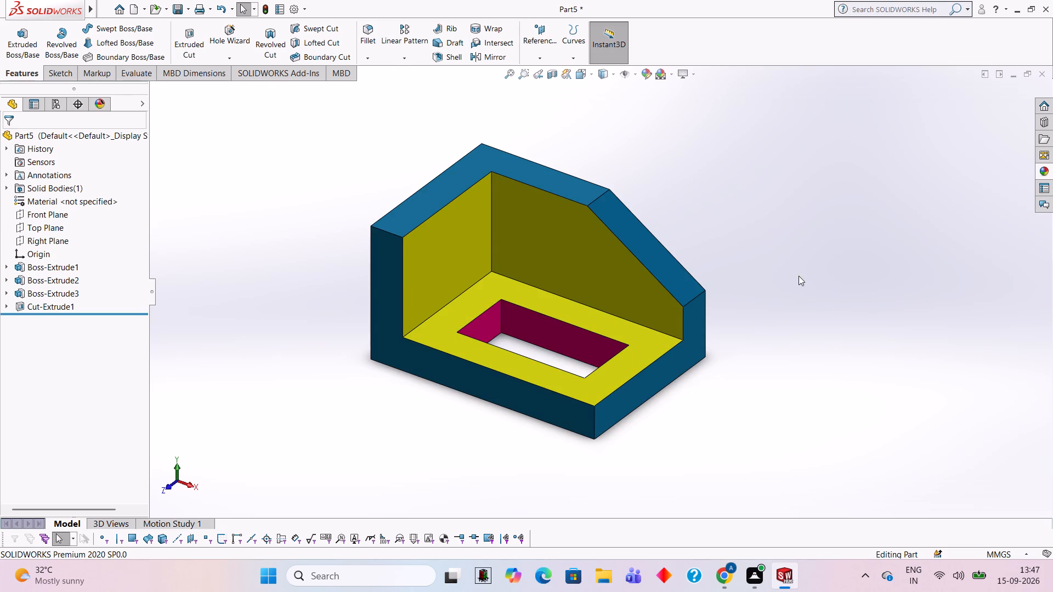
pyautogui.click(768, 261)
pyautogui.click(767, 266)
# Examine the plate's inner, sloped, upper and side faces, the base top and the inner wall, clearing the selection between faces.
pyautogui.click(653, 283)
pyautogui.click(754, 149)
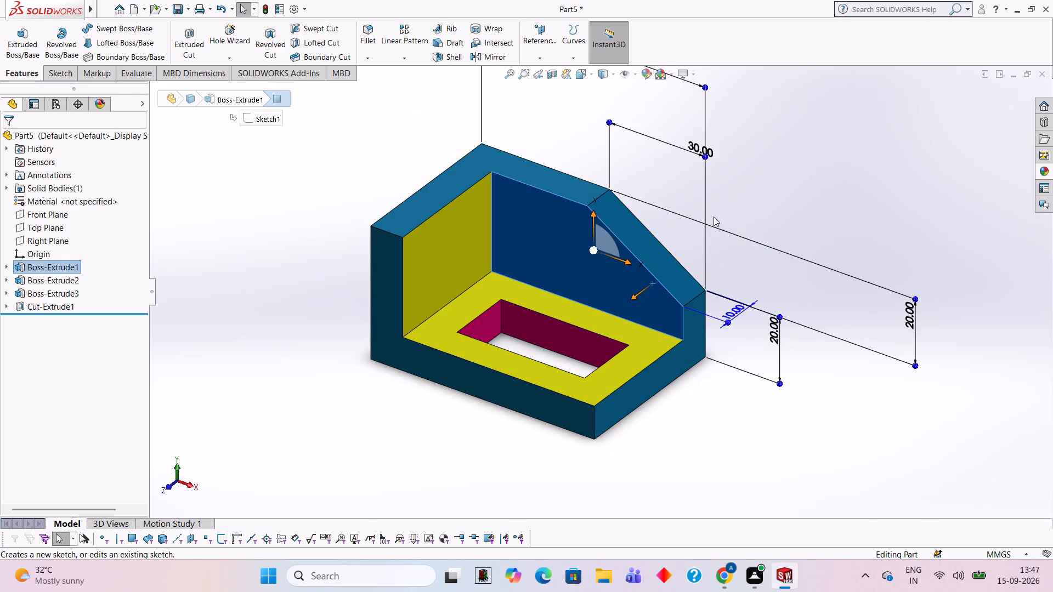
pyautogui.click(642, 241)
pyautogui.click(763, 105)
pyautogui.click(502, 168)
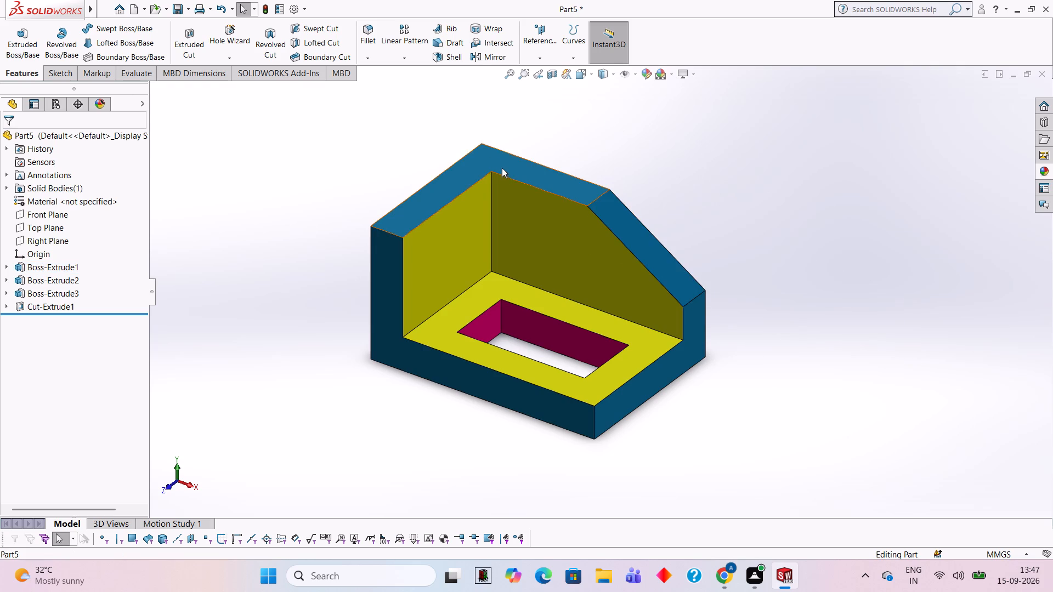
pyautogui.click(833, 144)
pyautogui.click(686, 333)
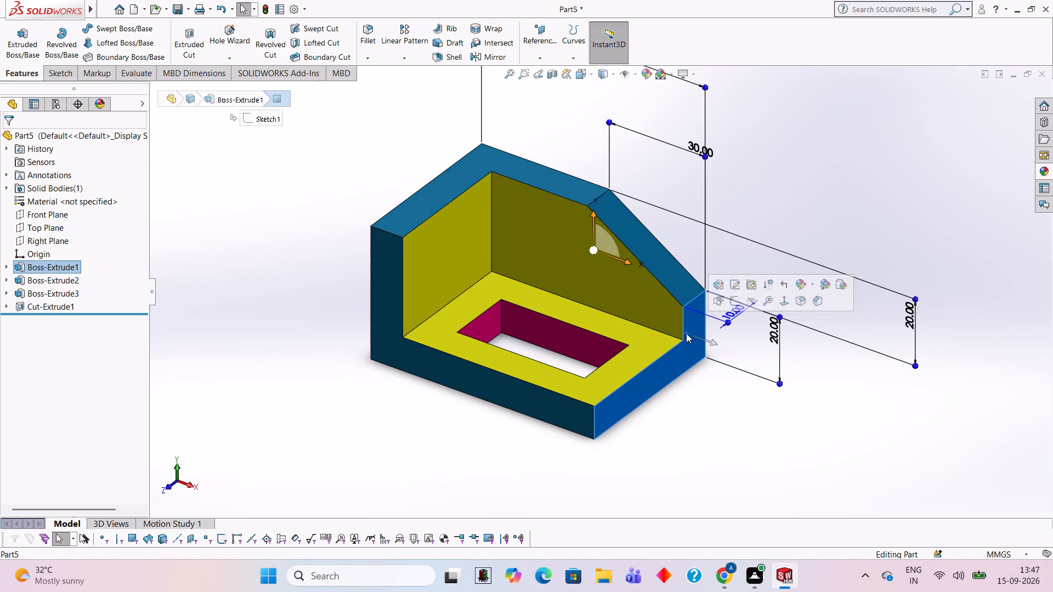
pyautogui.click(851, 70)
pyautogui.click(607, 325)
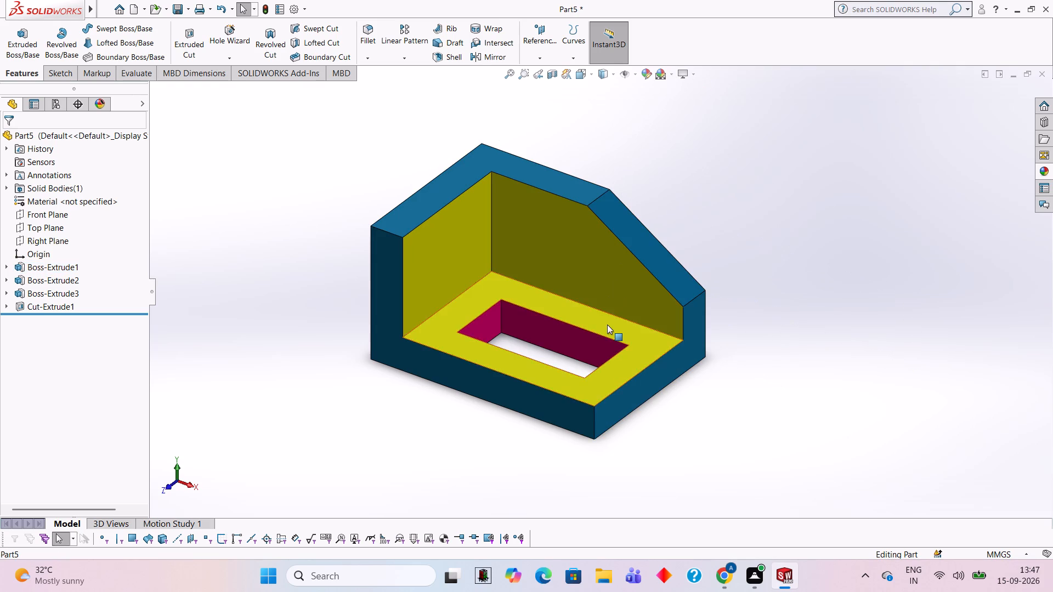
pyautogui.click(724, 126)
pyautogui.click(455, 302)
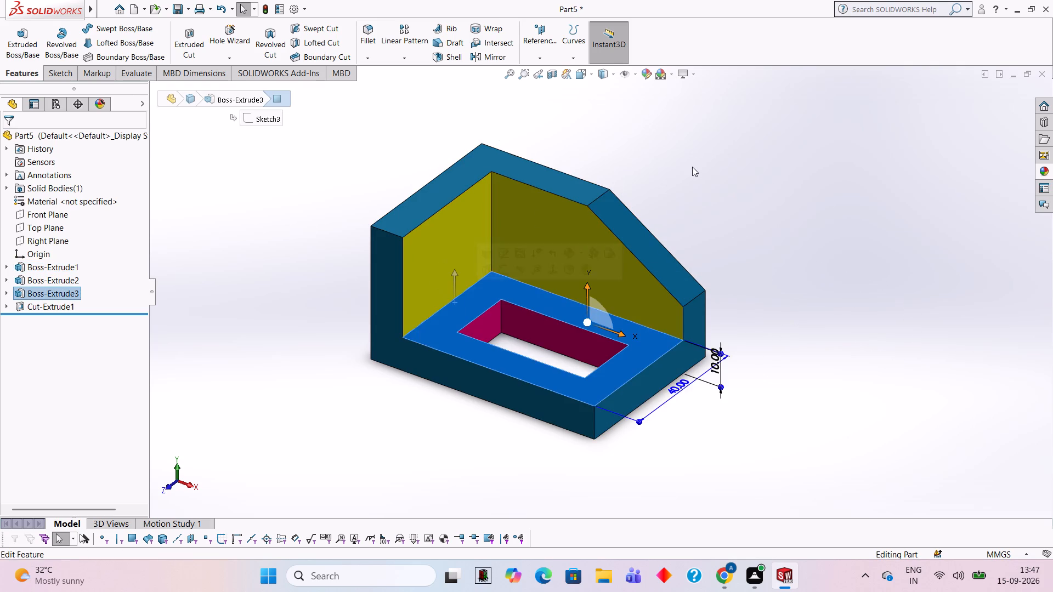
pyautogui.click(692, 167)
pyautogui.click(475, 235)
pyautogui.click(750, 169)
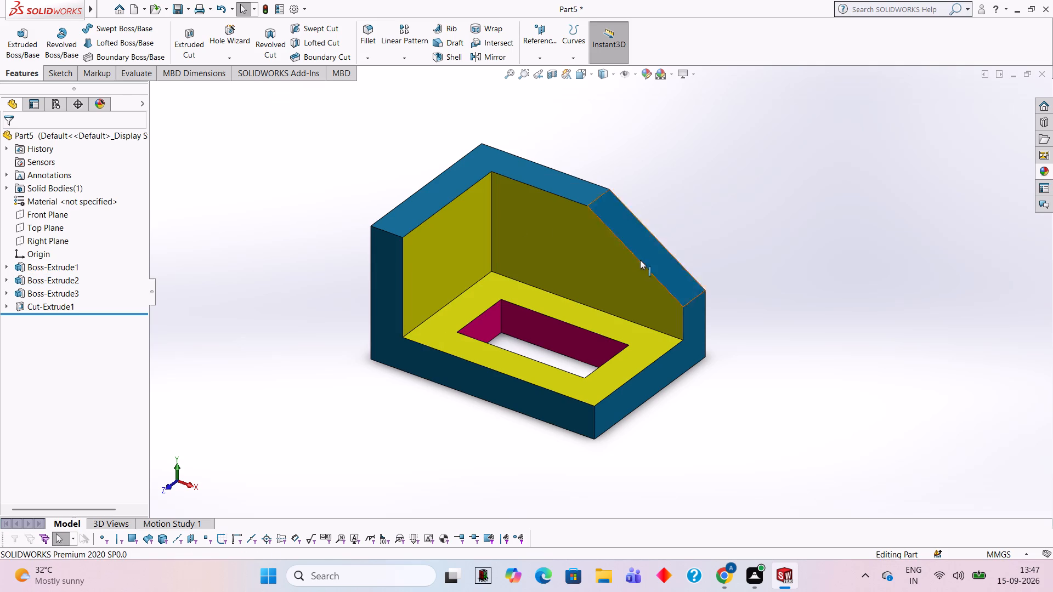
pyautogui.click(619, 264)
pyautogui.click(798, 161)
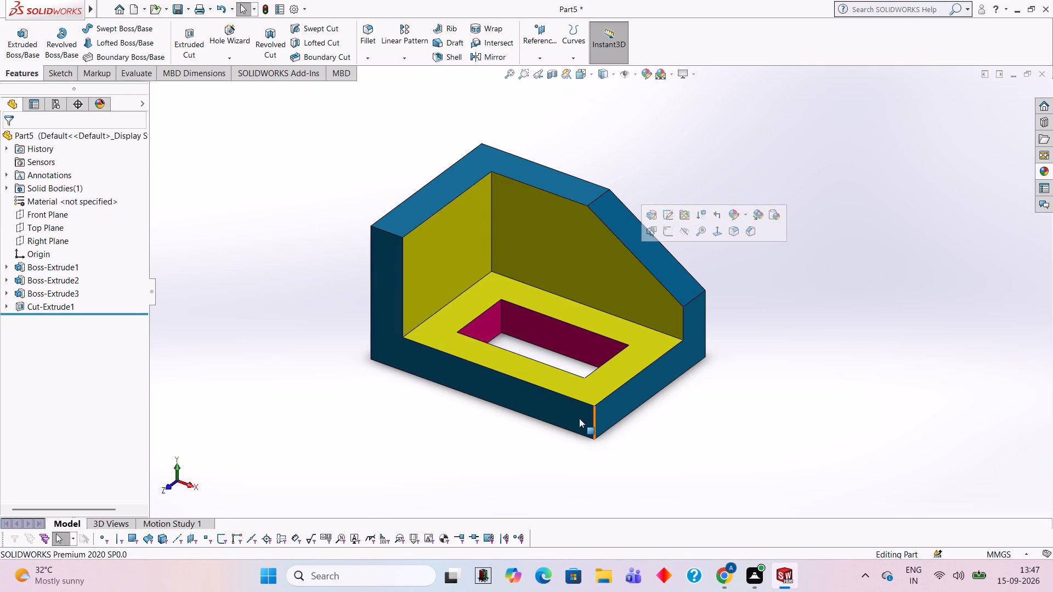
# Examine the base top, front face, inner wall, plate's inner face, and the upper, sloped and side faces, and clear the selection.
pyautogui.click(575, 393)
pyautogui.click(519, 389)
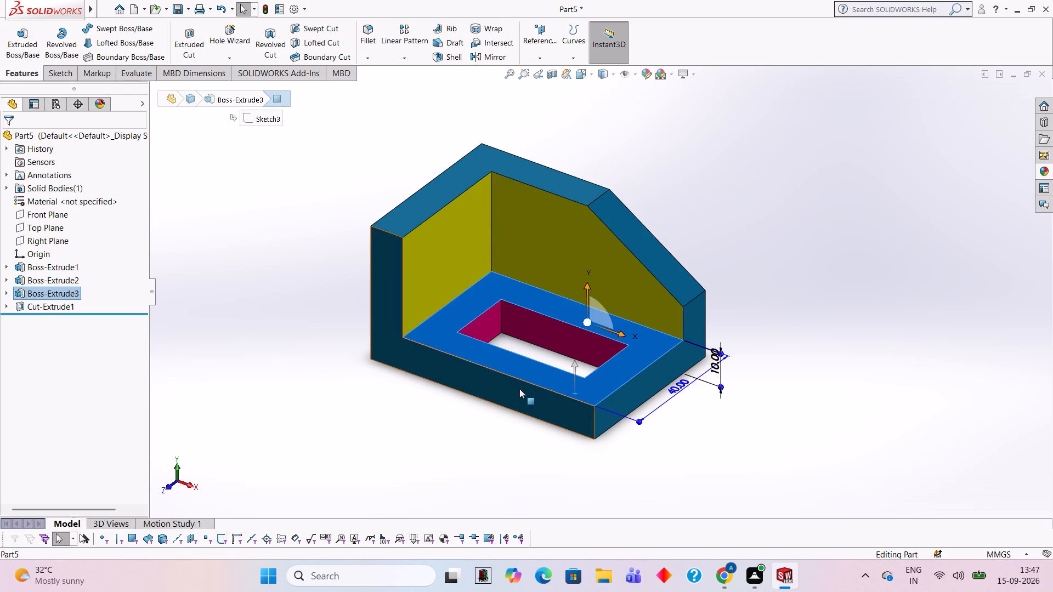
pyautogui.click(275, 308)
pyautogui.click(381, 292)
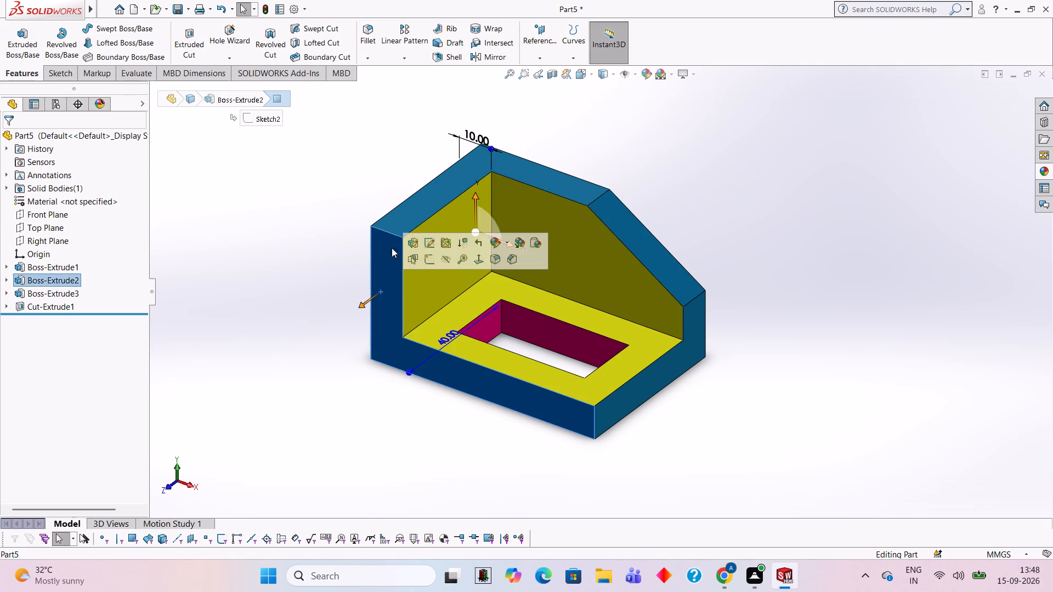
pyautogui.click(410, 210)
pyautogui.click(474, 267)
pyautogui.click(501, 292)
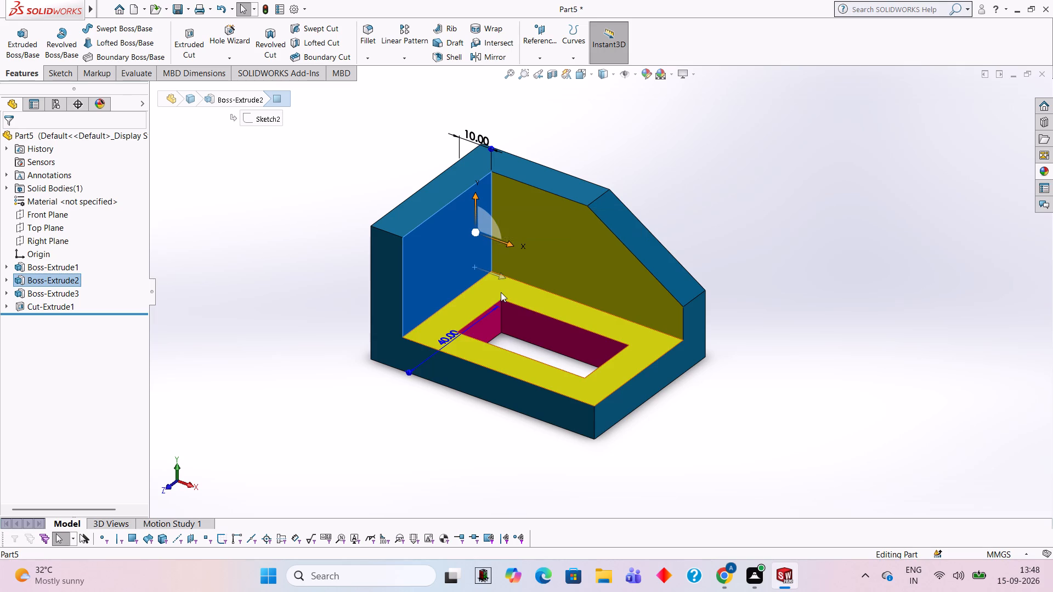
pyautogui.click(563, 284)
pyautogui.click(566, 183)
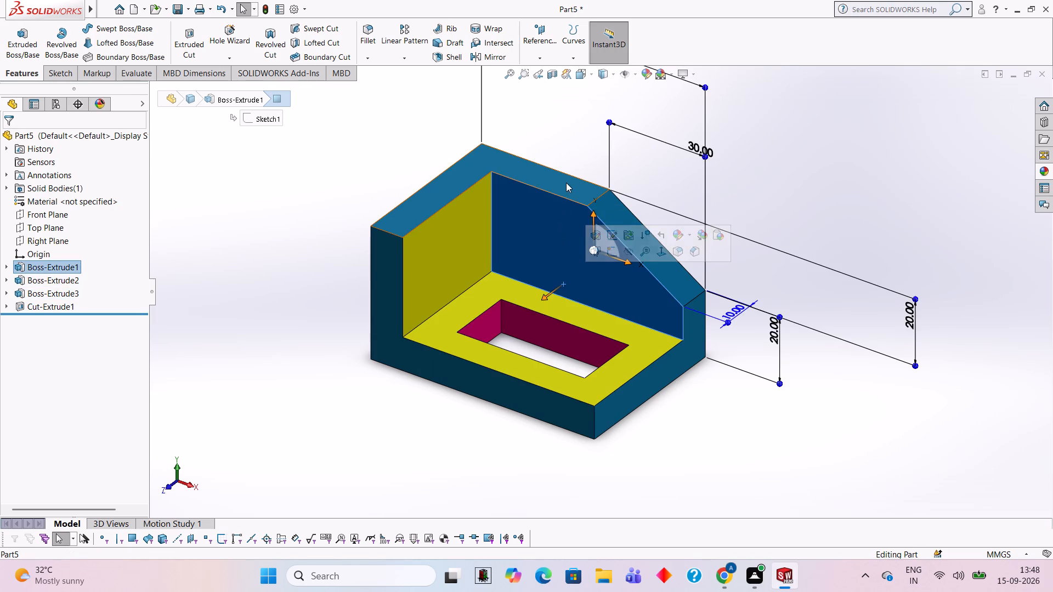
pyautogui.click(622, 219)
pyautogui.click(701, 315)
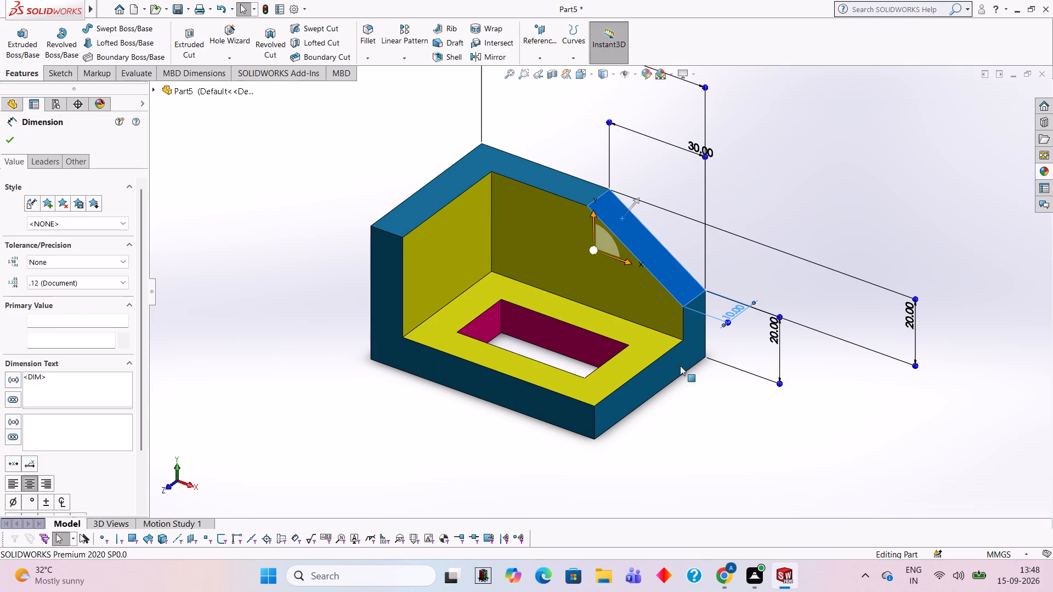
pyautogui.click(735, 203)
pyautogui.click(772, 191)
pyautogui.click(767, 237)
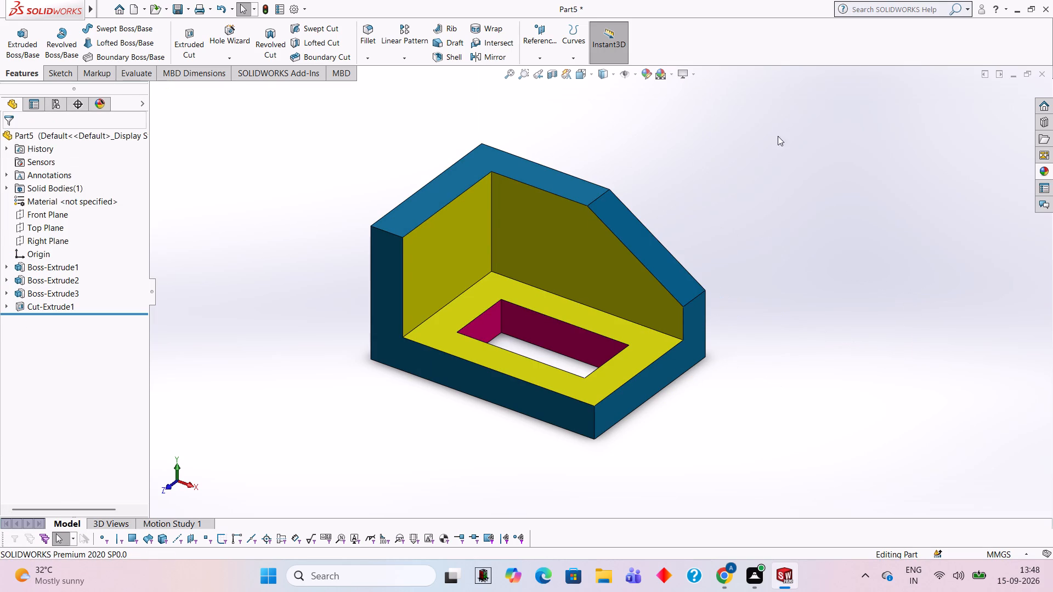
# Window-select the whole block's edges repeatedly to inspect its outline, and clear the selection.
pyautogui.moveTo(777, 144); pyautogui.dragTo(308, 459)
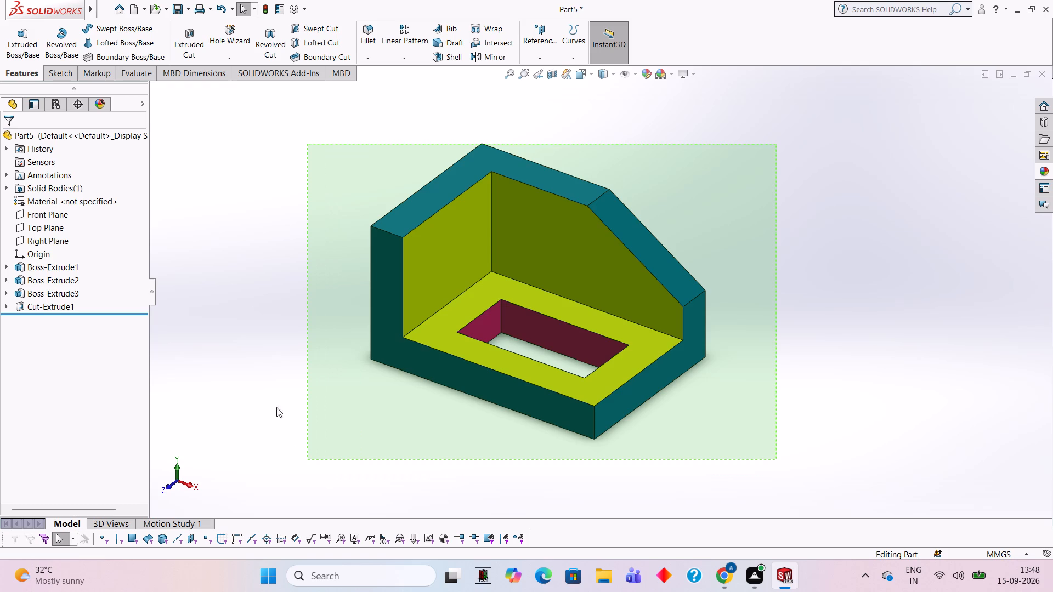
pyautogui.moveTo(263, 115); pyautogui.dragTo(780, 460)
pyautogui.moveTo(233, 116); pyautogui.dragTo(807, 471)
pyautogui.moveTo(251, 103); pyautogui.dragTo(725, 475)
pyautogui.moveTo(307, 124); pyautogui.dragTo(744, 457)
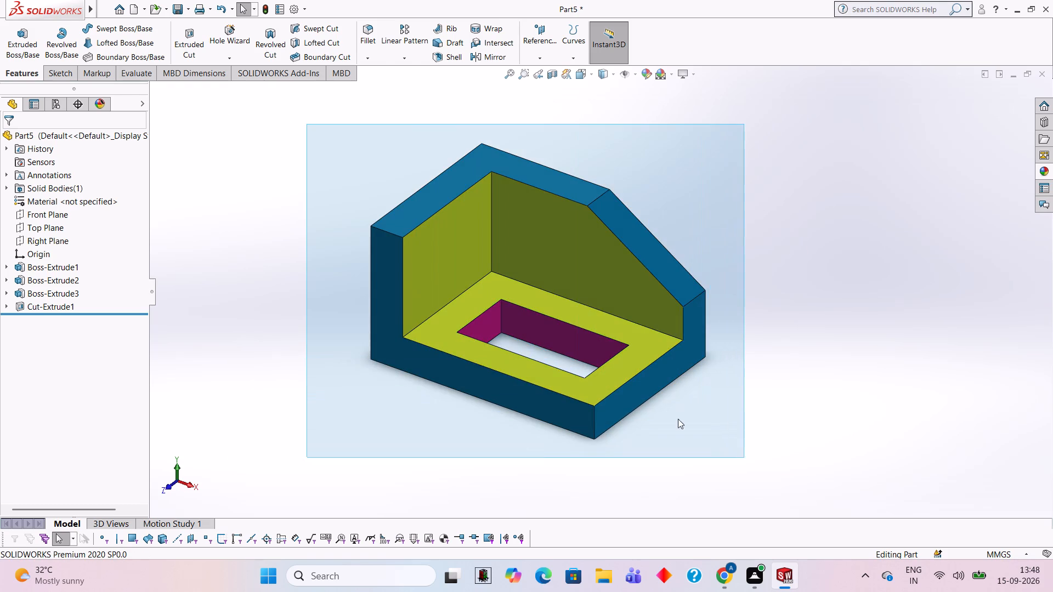
pyautogui.moveTo(278, 108); pyautogui.dragTo(748, 479)
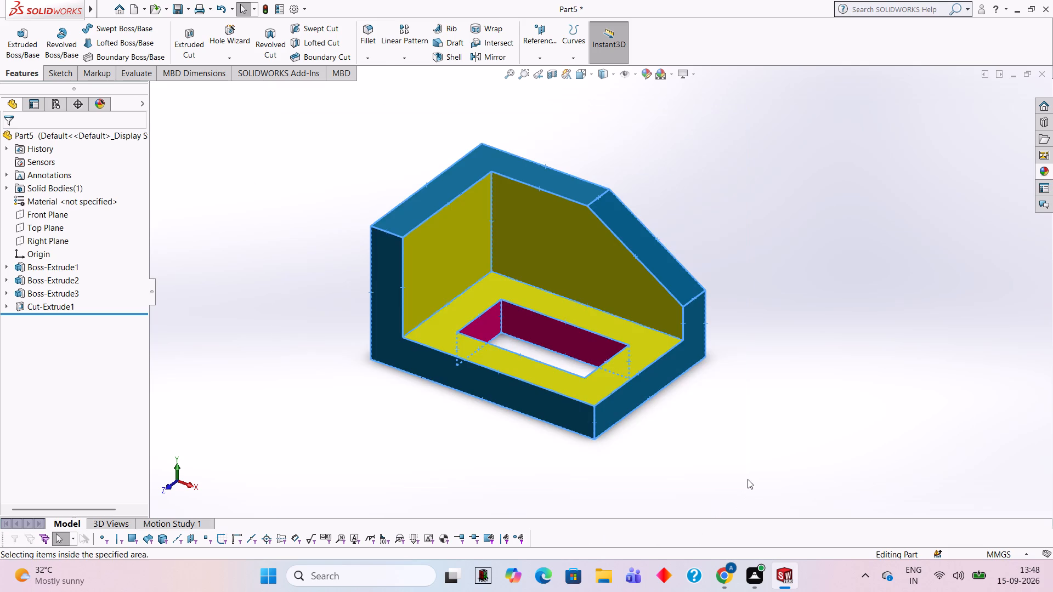
pyautogui.click(806, 383)
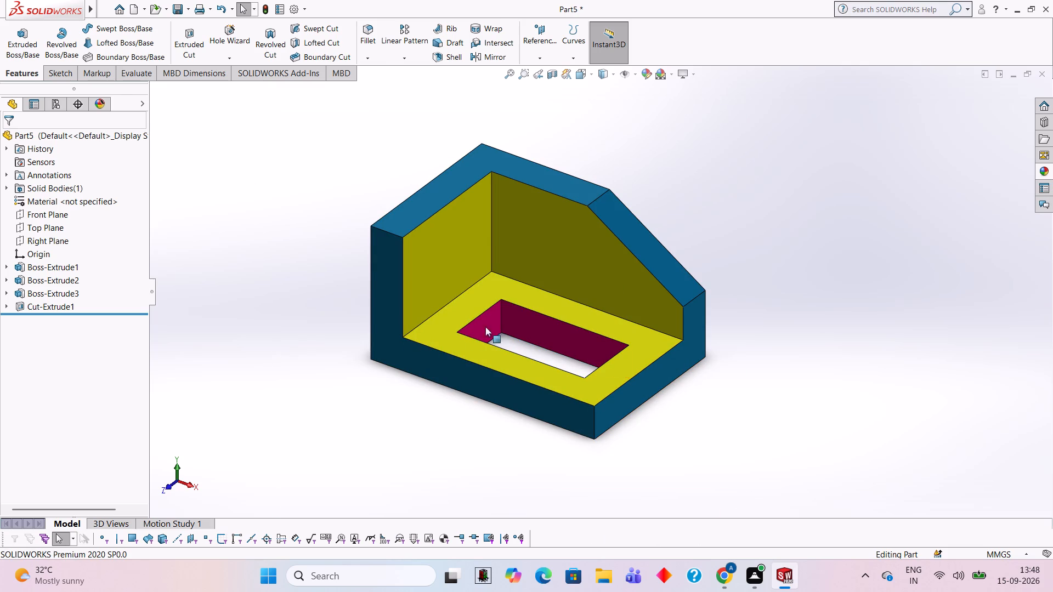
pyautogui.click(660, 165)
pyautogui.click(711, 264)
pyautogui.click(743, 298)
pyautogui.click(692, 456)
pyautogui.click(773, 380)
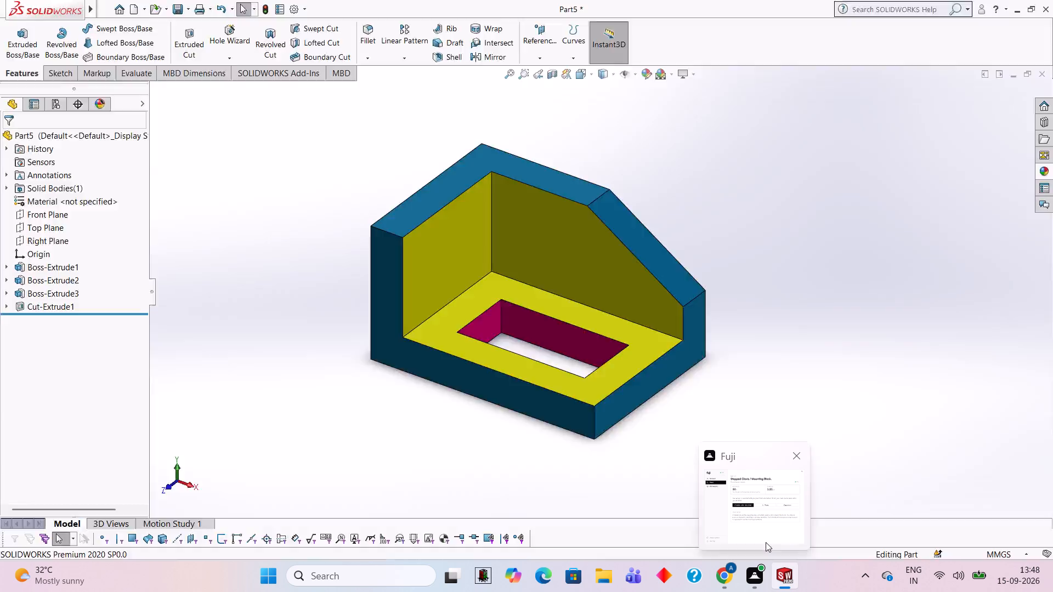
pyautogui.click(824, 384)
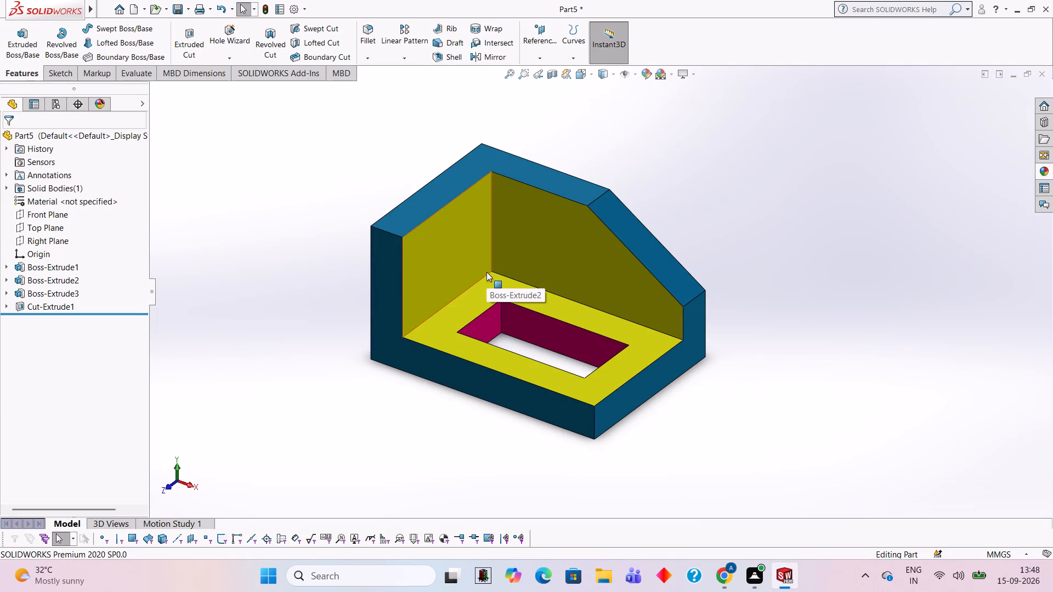
# Window-select the block's edges again to check the outline and base opening, and clear the selection.
pyautogui.moveTo(282, 154); pyautogui.dragTo(760, 386)
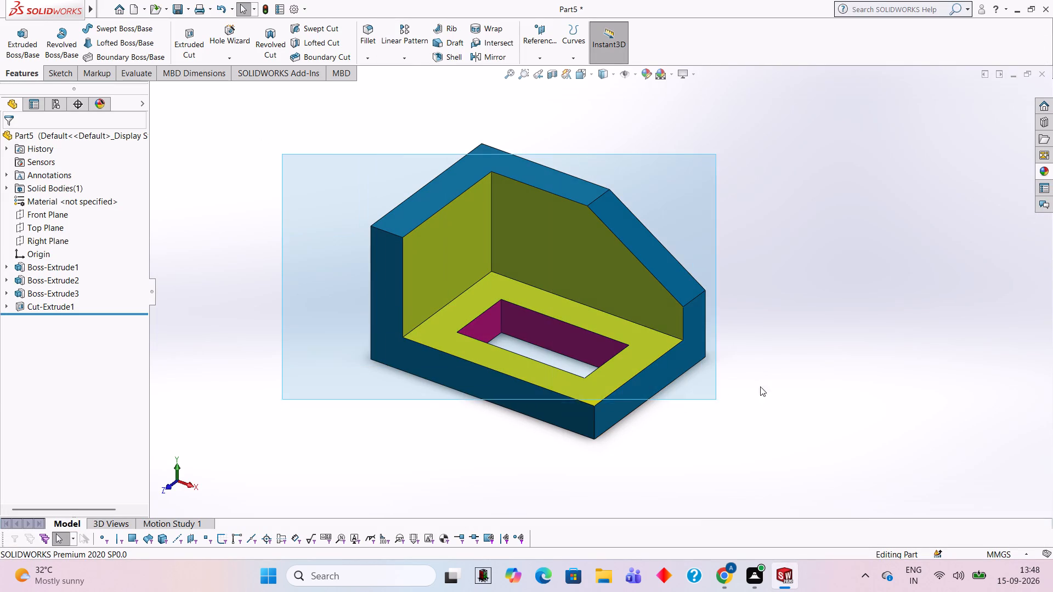
pyautogui.moveTo(760, 386); pyautogui.dragTo(791, 412)
pyautogui.moveTo(254, 110); pyautogui.dragTo(586, 371)
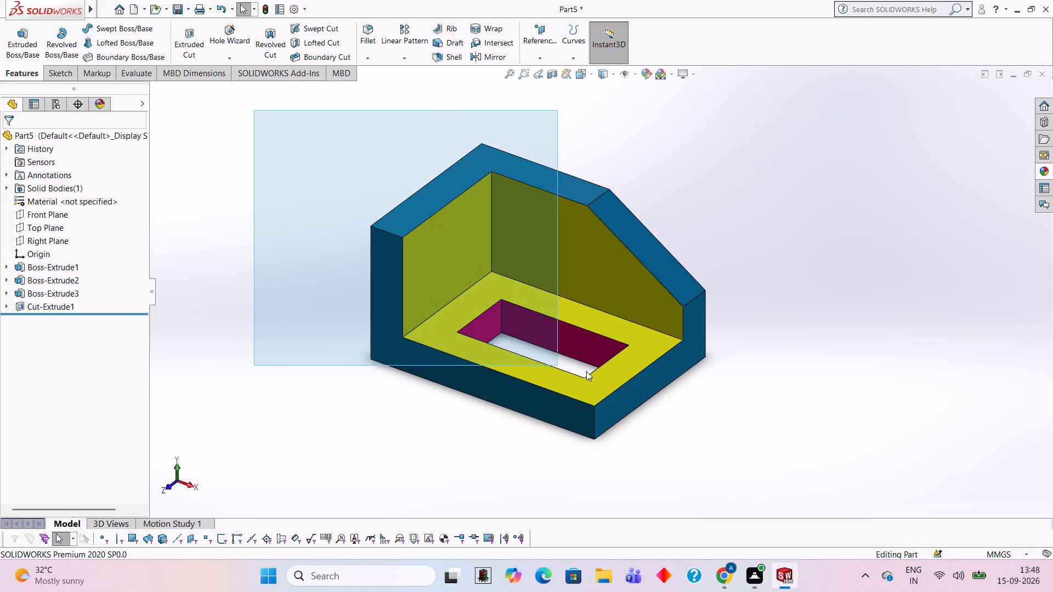
pyautogui.moveTo(586, 371); pyautogui.dragTo(780, 479)
pyautogui.moveTo(262, 88); pyautogui.dragTo(476, 318)
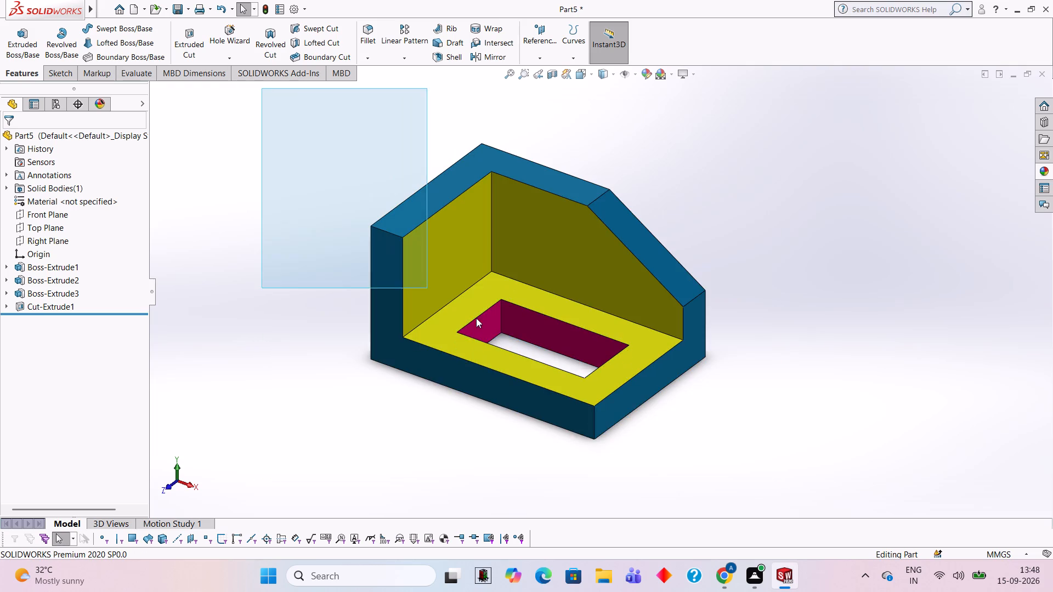
pyautogui.moveTo(476, 318); pyautogui.dragTo(746, 433)
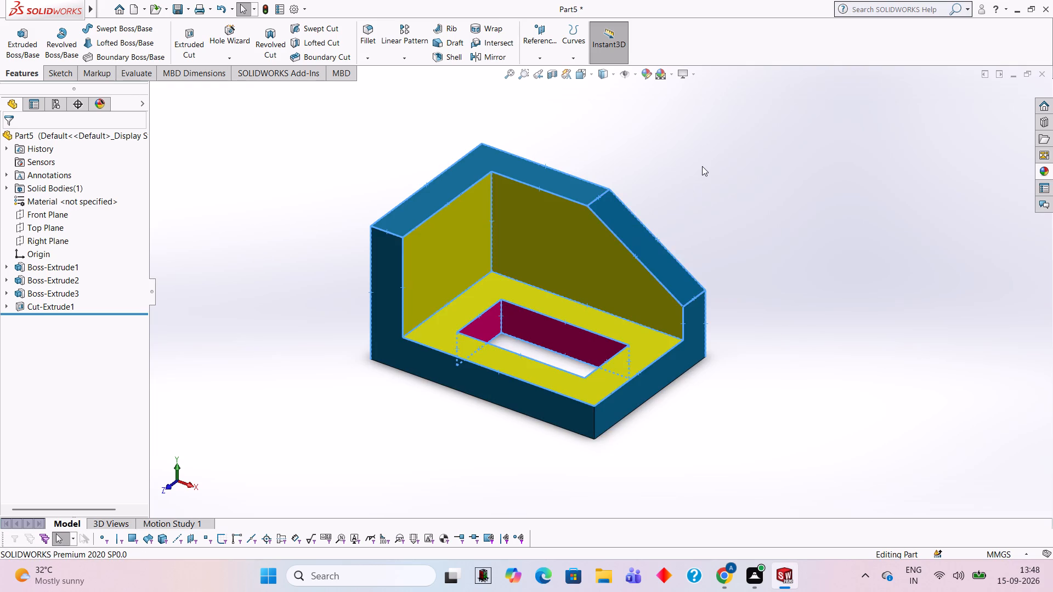
pyautogui.click(702, 166)
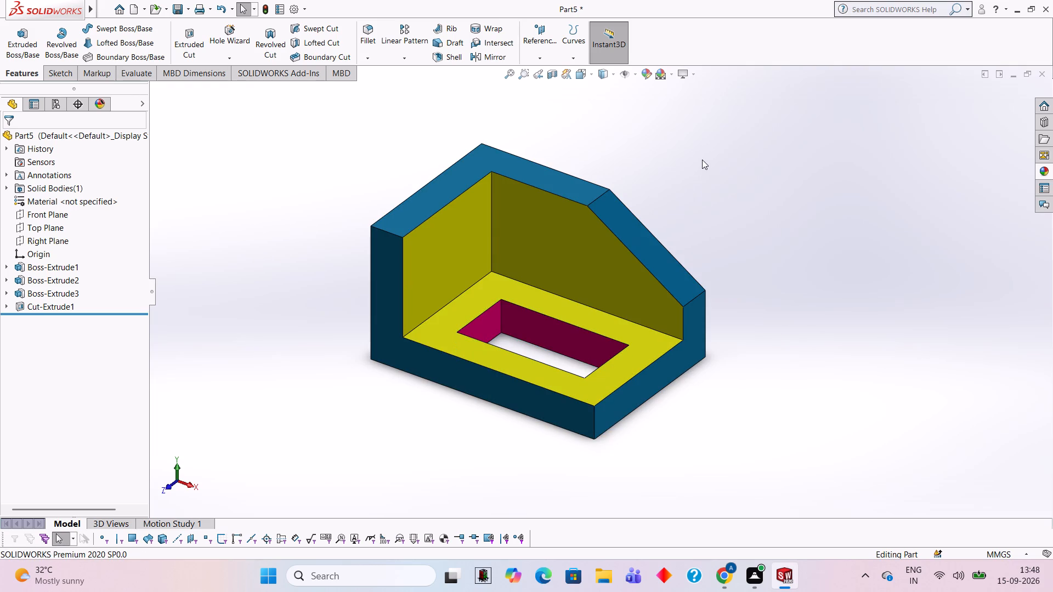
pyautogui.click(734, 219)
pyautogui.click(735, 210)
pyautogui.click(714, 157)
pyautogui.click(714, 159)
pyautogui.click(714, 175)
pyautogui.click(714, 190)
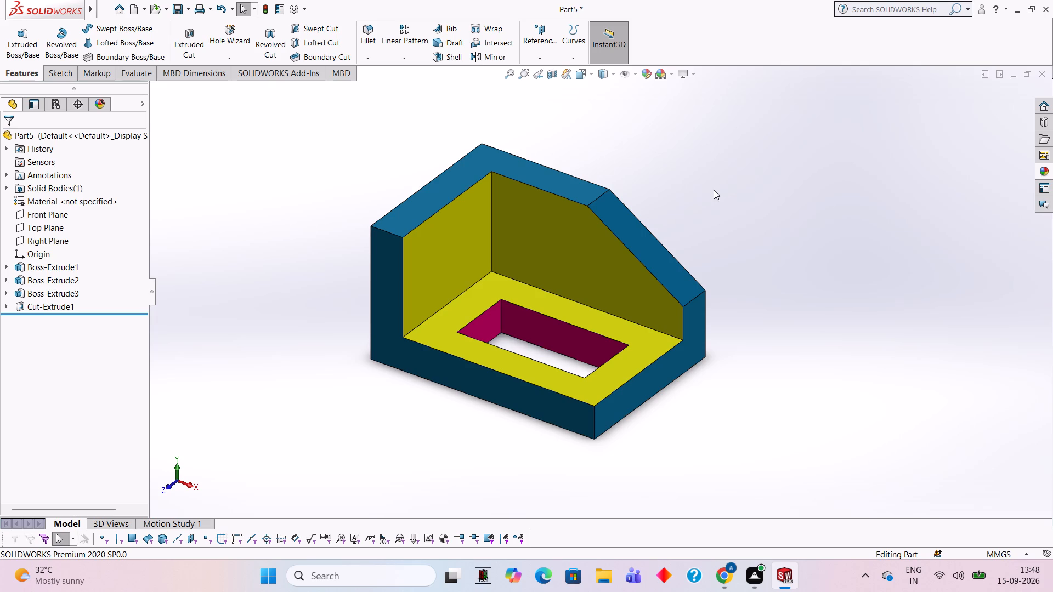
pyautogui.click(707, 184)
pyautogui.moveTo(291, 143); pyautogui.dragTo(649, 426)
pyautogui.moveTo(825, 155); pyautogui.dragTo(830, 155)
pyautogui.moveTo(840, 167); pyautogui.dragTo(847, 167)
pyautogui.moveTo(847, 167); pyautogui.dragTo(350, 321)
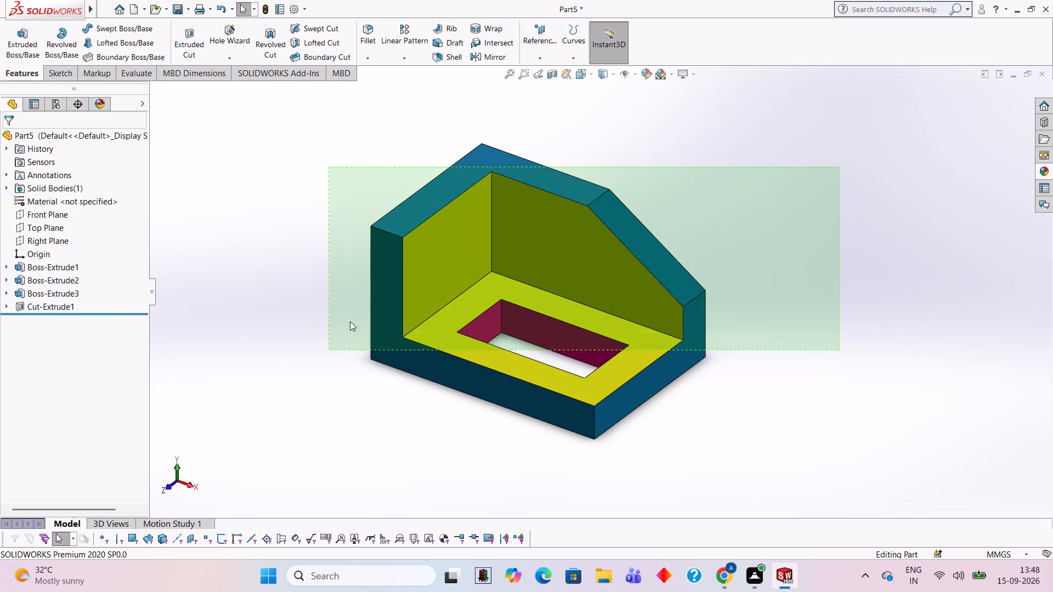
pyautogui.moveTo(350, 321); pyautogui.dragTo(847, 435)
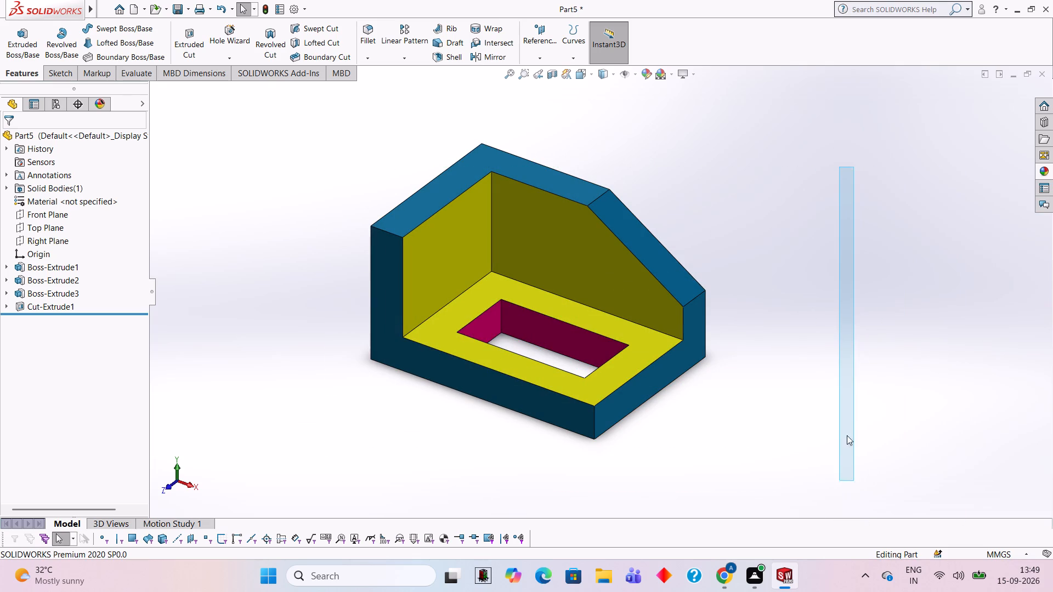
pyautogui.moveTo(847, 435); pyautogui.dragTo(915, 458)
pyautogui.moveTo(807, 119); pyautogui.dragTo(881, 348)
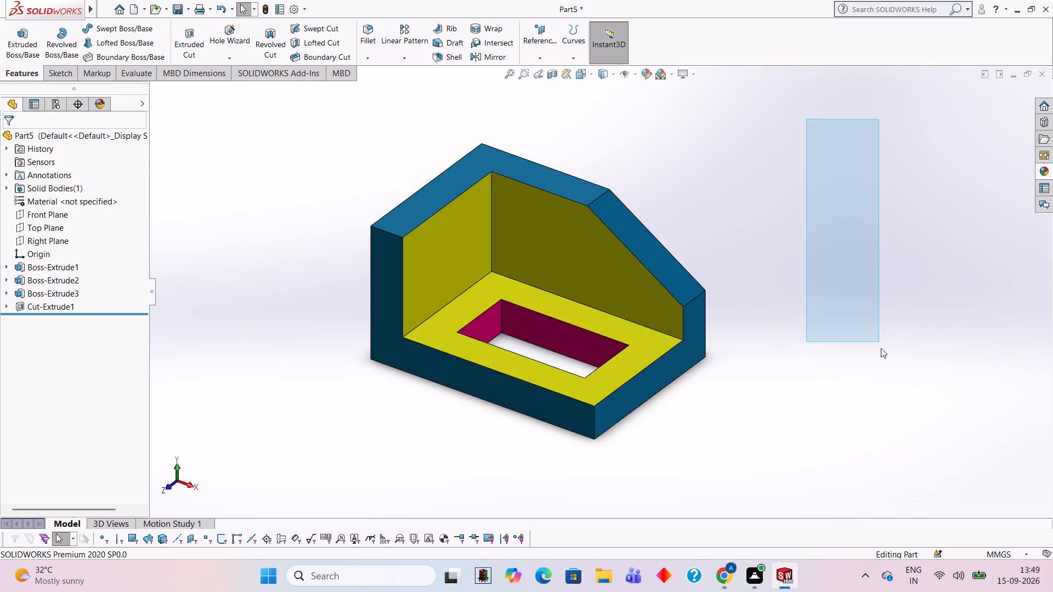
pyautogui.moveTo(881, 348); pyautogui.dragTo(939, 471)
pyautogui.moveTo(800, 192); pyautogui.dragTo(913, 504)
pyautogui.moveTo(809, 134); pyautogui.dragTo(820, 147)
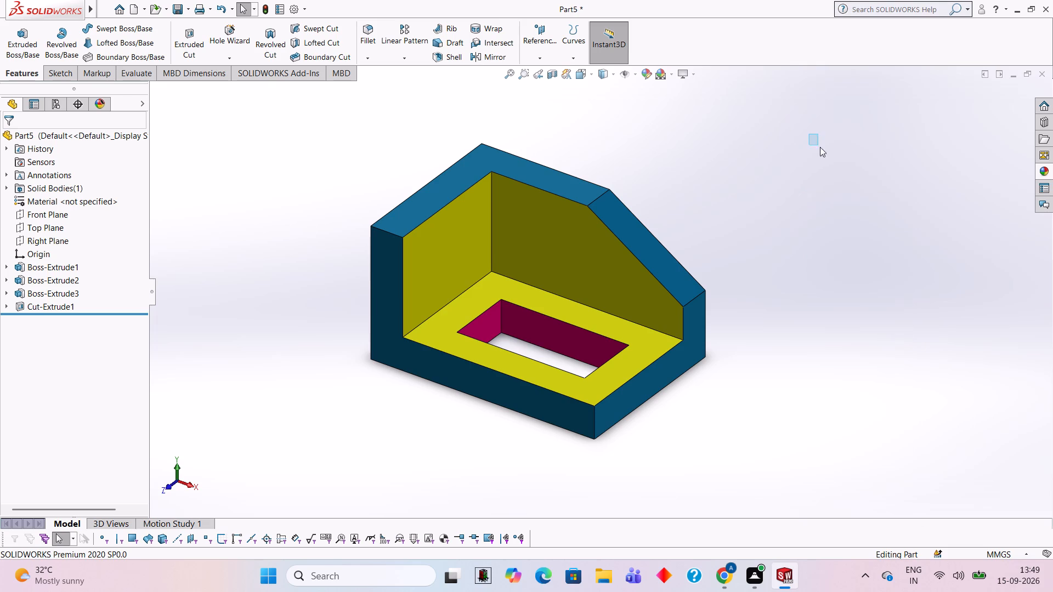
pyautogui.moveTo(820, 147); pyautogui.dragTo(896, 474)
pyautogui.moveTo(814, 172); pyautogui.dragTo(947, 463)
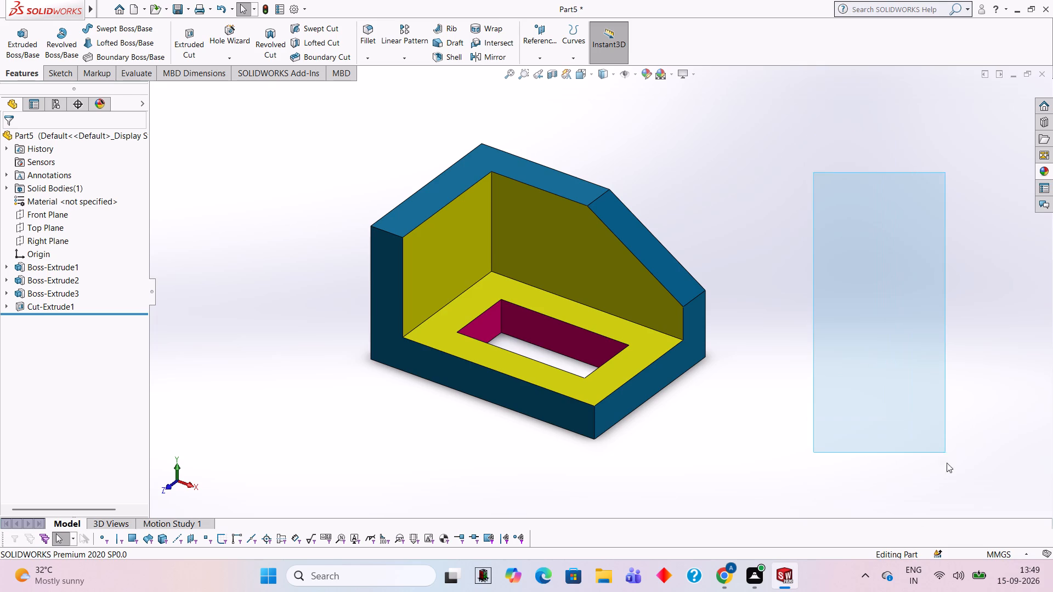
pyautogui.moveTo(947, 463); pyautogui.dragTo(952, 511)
# Select all edges of the block with one crossing window to inspect its outline, and clear the selection.
pyautogui.moveTo(794, 94); pyautogui.dragTo(865, 387)
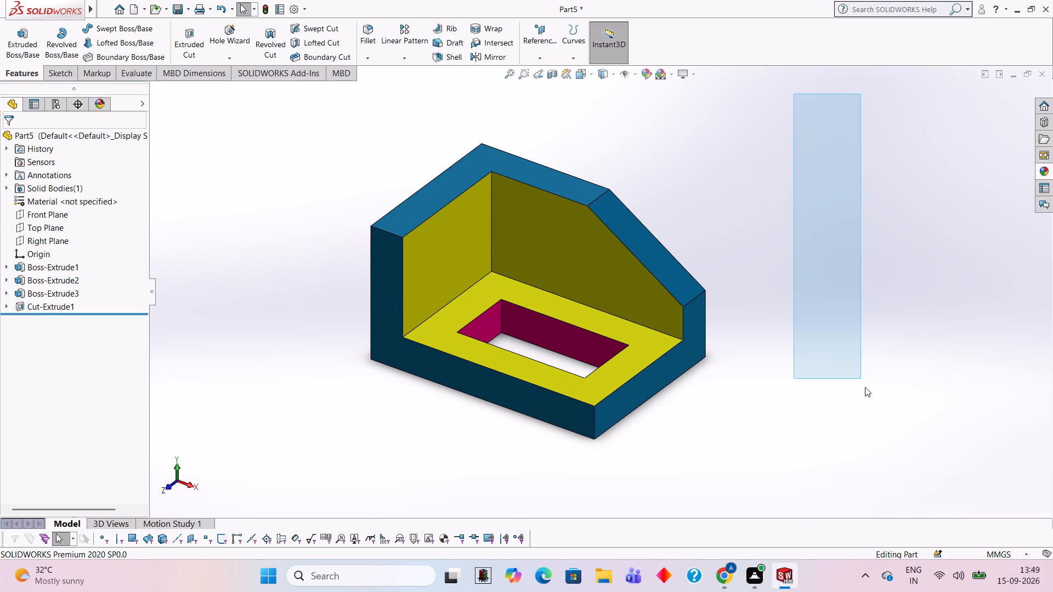
pyautogui.moveTo(865, 387); pyautogui.dragTo(892, 371)
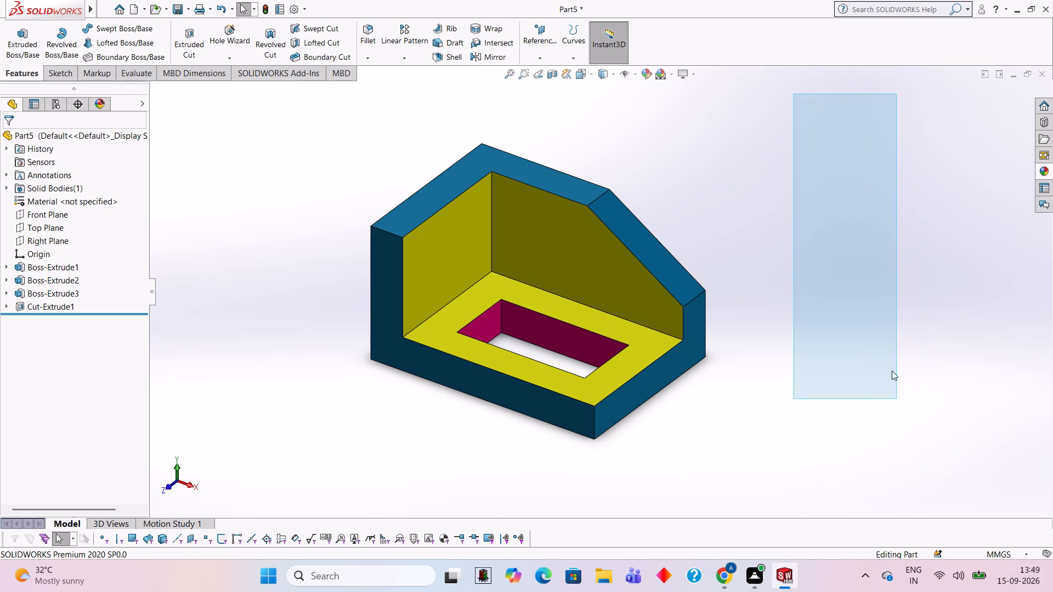
pyautogui.moveTo(892, 371); pyautogui.dragTo(251, 521)
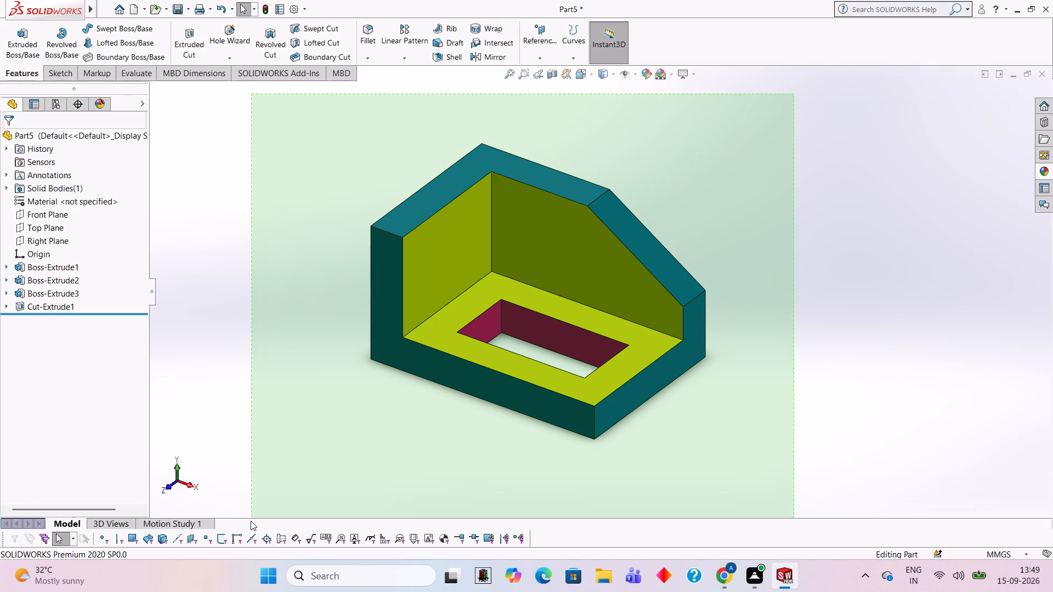
pyautogui.moveTo(251, 521); pyautogui.dragTo(277, 521)
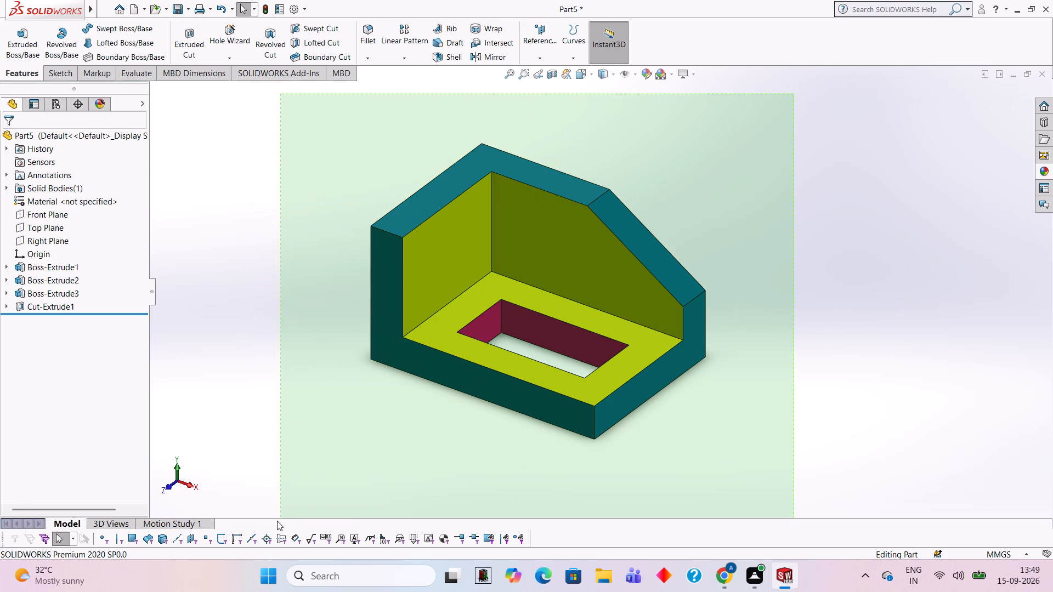
pyautogui.moveTo(277, 521); pyautogui.dragTo(256, 495)
pyautogui.click(1052, 138)
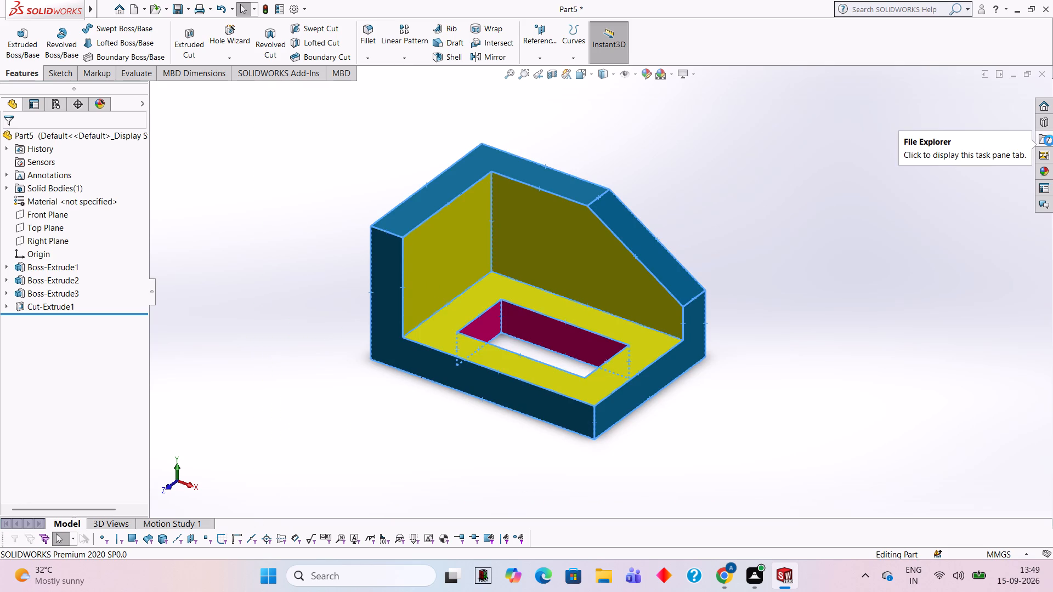
pyautogui.click(871, 143)
pyautogui.click(779, 98)
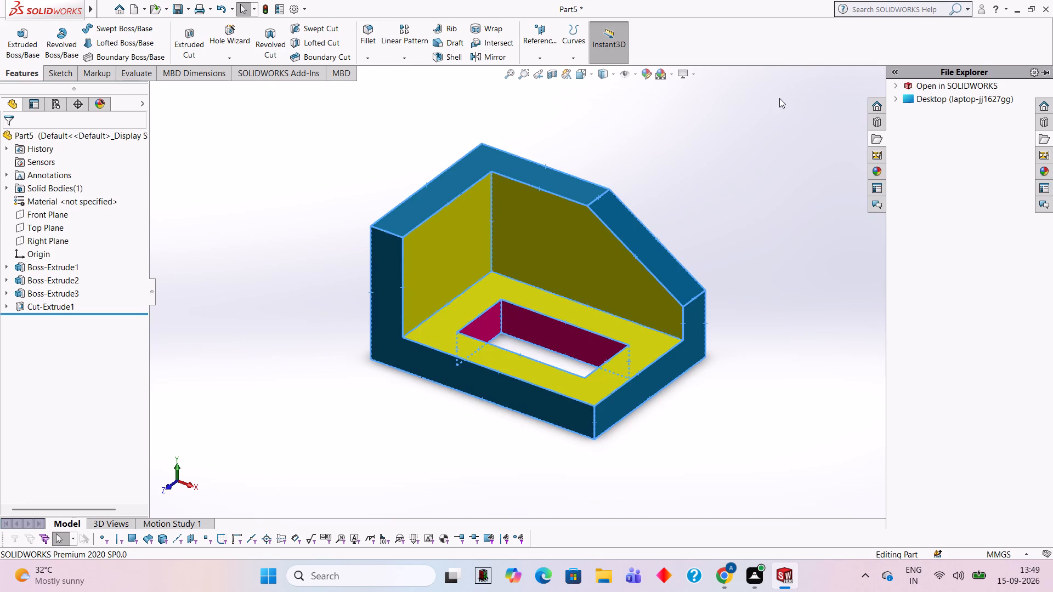
pyautogui.moveTo(807, 149); pyautogui.dragTo(814, 149)
pyautogui.moveTo(841, 188); pyautogui.dragTo(847, 188)
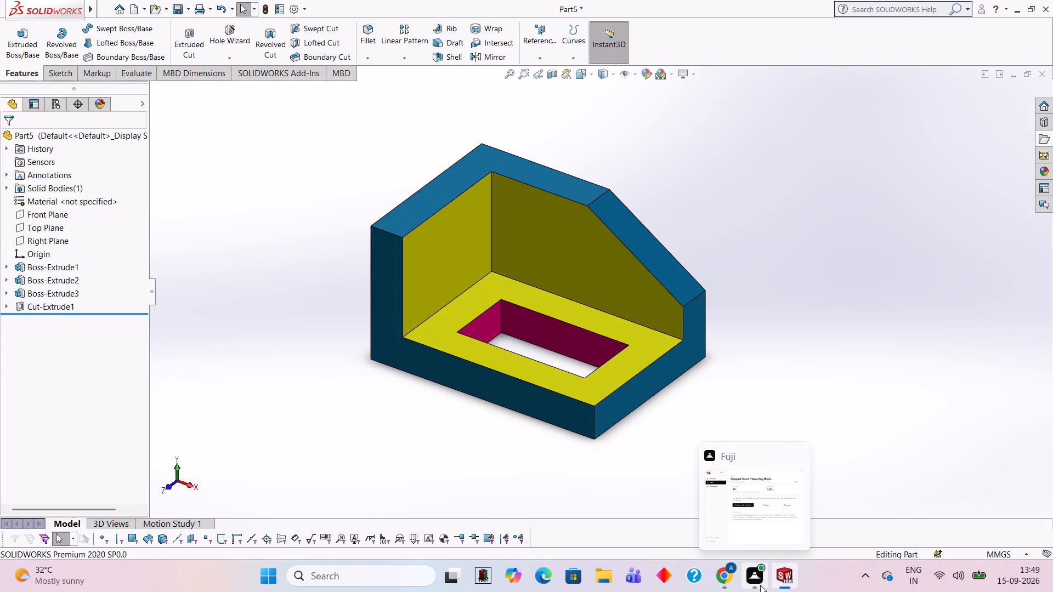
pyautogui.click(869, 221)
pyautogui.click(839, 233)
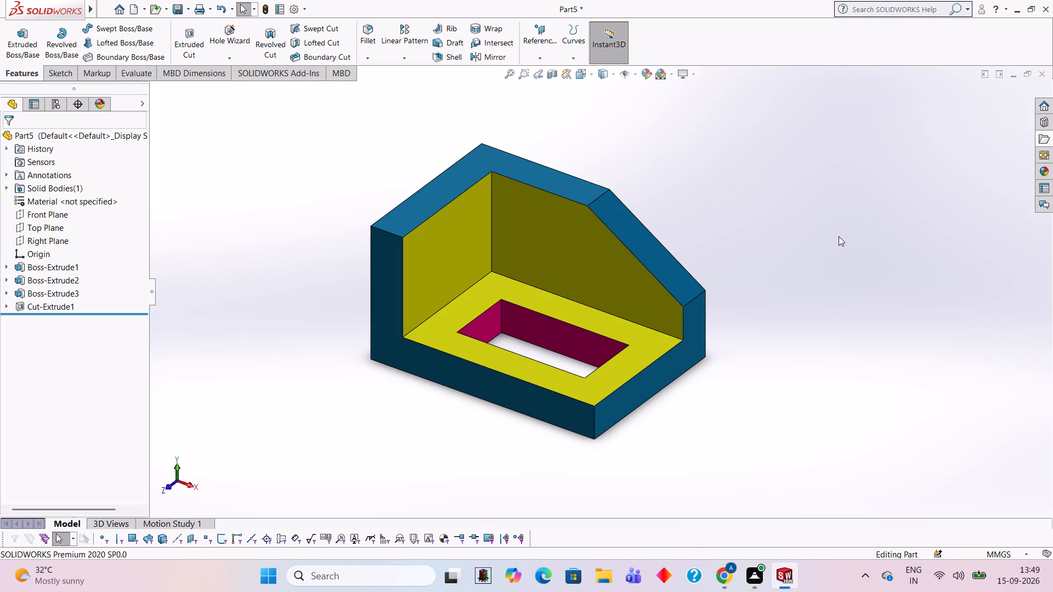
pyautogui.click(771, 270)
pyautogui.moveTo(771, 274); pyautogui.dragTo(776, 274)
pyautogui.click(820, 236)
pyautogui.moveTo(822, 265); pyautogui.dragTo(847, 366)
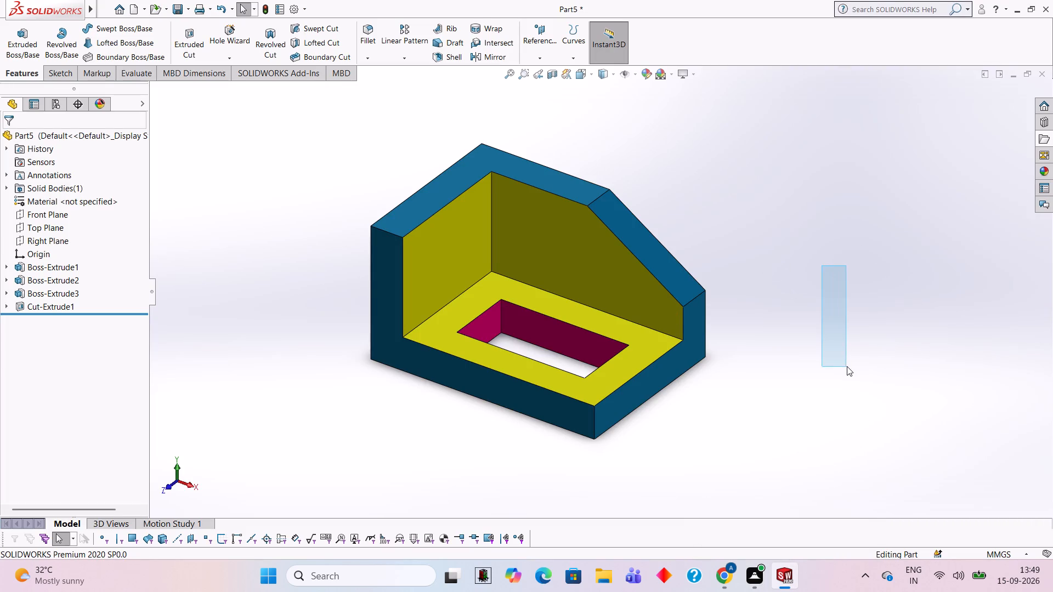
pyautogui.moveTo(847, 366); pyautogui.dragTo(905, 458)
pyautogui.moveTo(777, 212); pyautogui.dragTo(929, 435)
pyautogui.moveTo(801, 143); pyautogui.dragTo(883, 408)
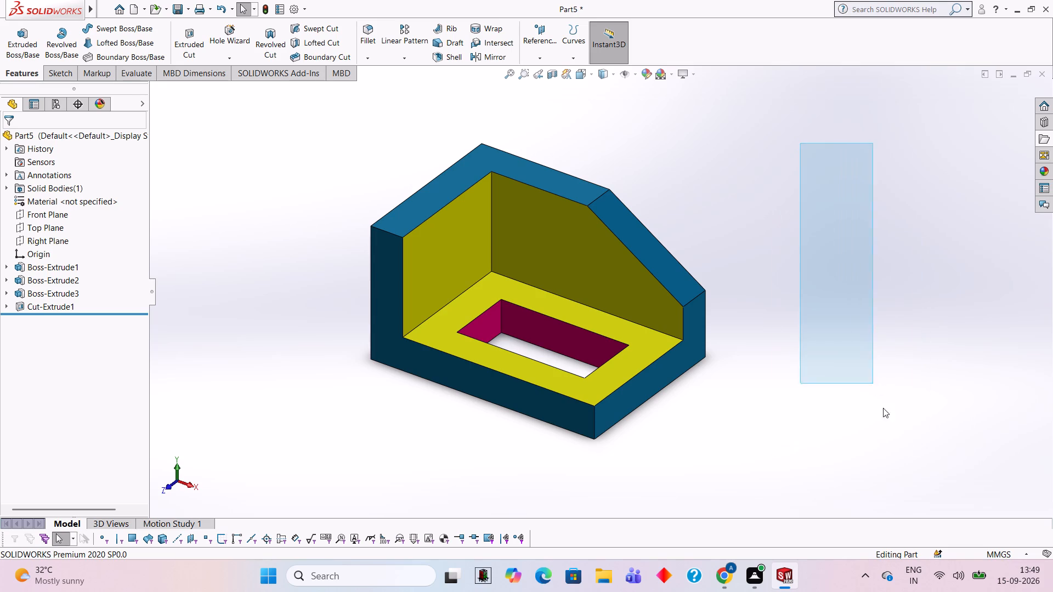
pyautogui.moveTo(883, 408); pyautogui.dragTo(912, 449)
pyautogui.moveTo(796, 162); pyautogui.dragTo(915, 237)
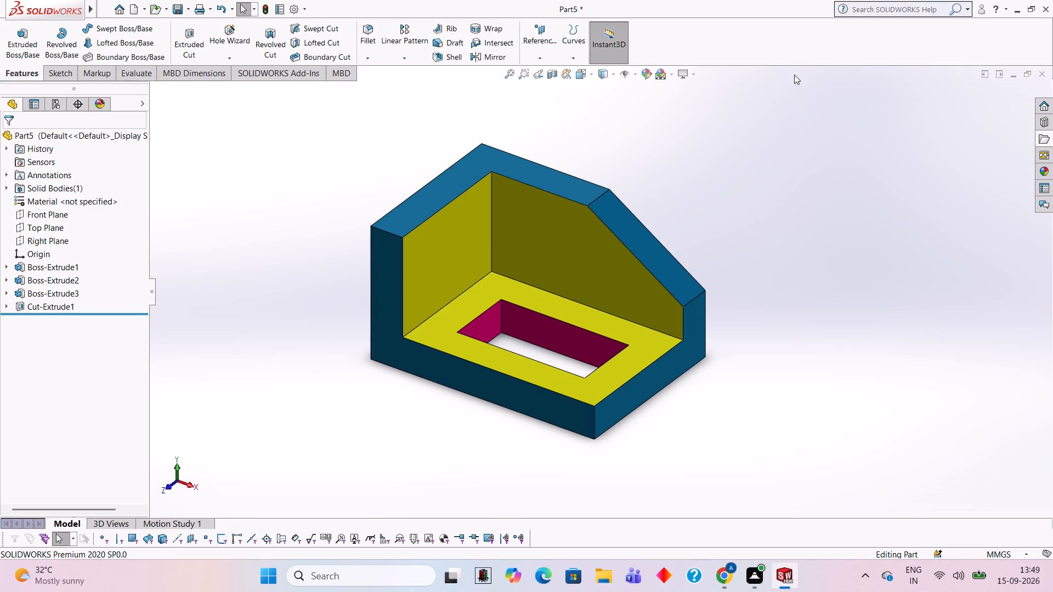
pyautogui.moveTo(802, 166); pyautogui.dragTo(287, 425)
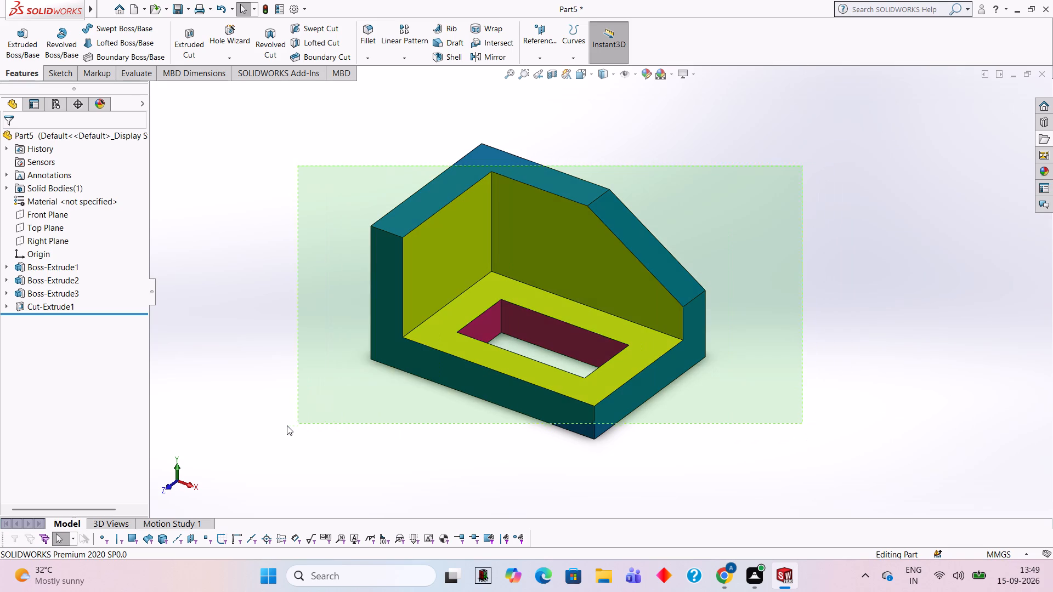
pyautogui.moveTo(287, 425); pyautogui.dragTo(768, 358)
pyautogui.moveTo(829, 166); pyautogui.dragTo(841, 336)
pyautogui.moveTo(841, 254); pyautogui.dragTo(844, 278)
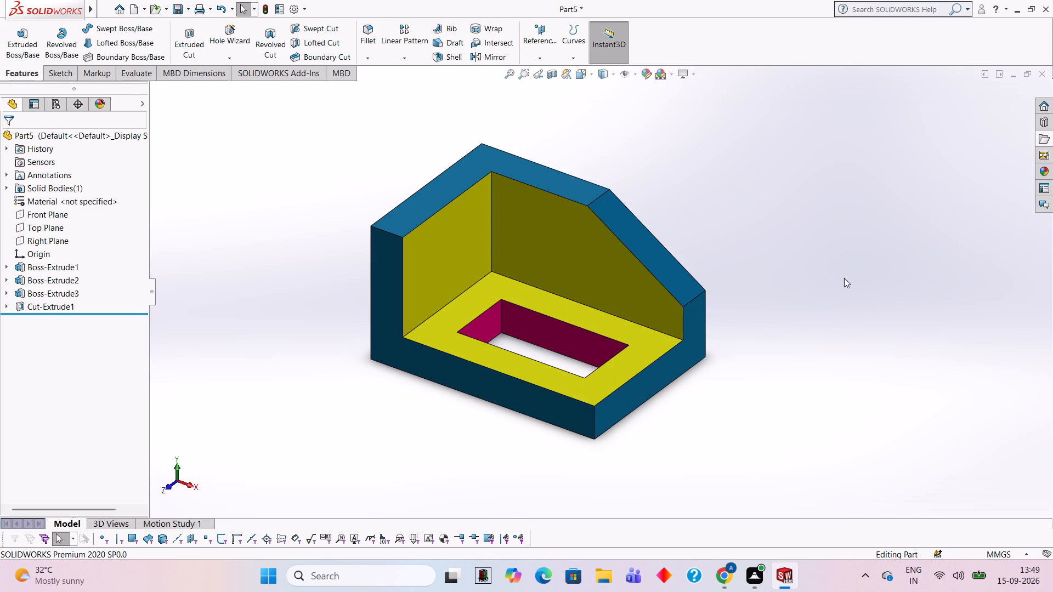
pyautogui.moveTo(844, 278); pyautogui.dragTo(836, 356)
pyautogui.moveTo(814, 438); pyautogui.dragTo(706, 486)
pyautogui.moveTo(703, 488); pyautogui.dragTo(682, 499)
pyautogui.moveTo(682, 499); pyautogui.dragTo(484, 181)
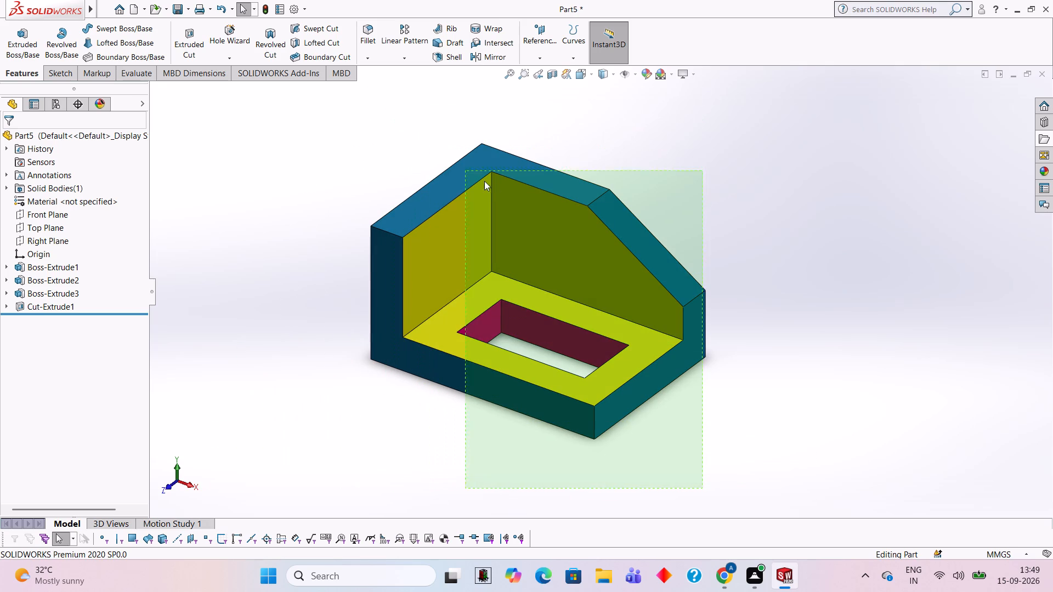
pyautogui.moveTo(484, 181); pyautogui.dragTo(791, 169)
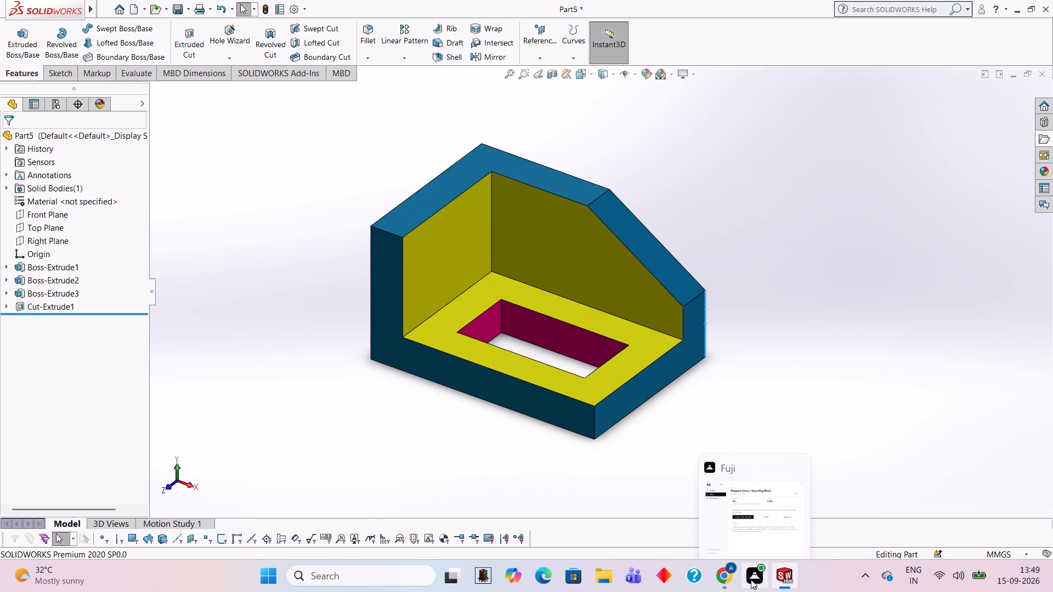
# Save the part in the Documents folder as a SOLIDWORKS Part named 55555555.
pyautogui.click(838, 212)
pyautogui.hotkey('ctrl', 's')
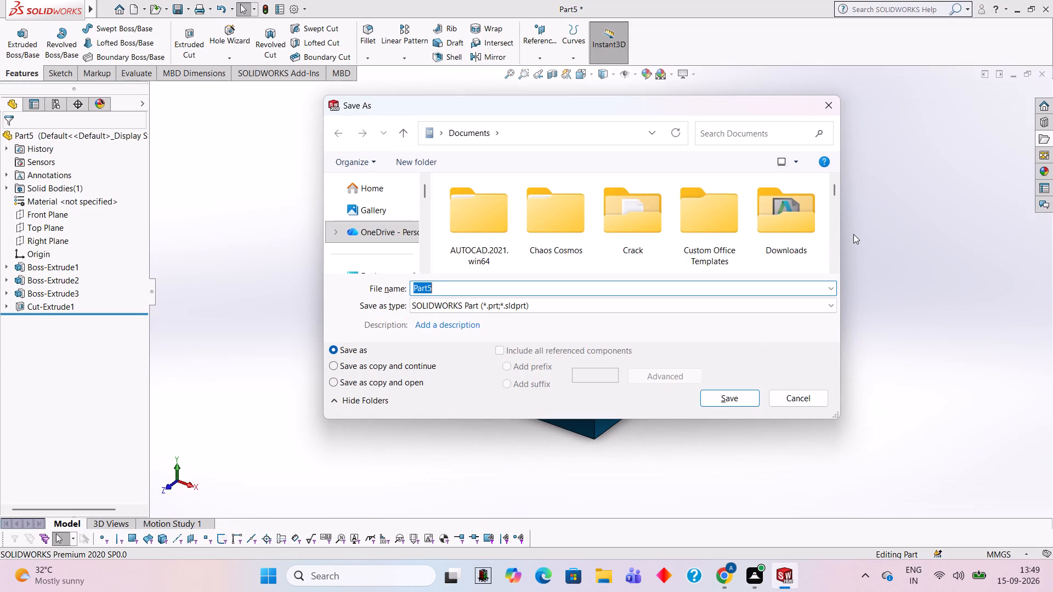
pyautogui.press('BackSpace')
pyautogui.write('55555555')
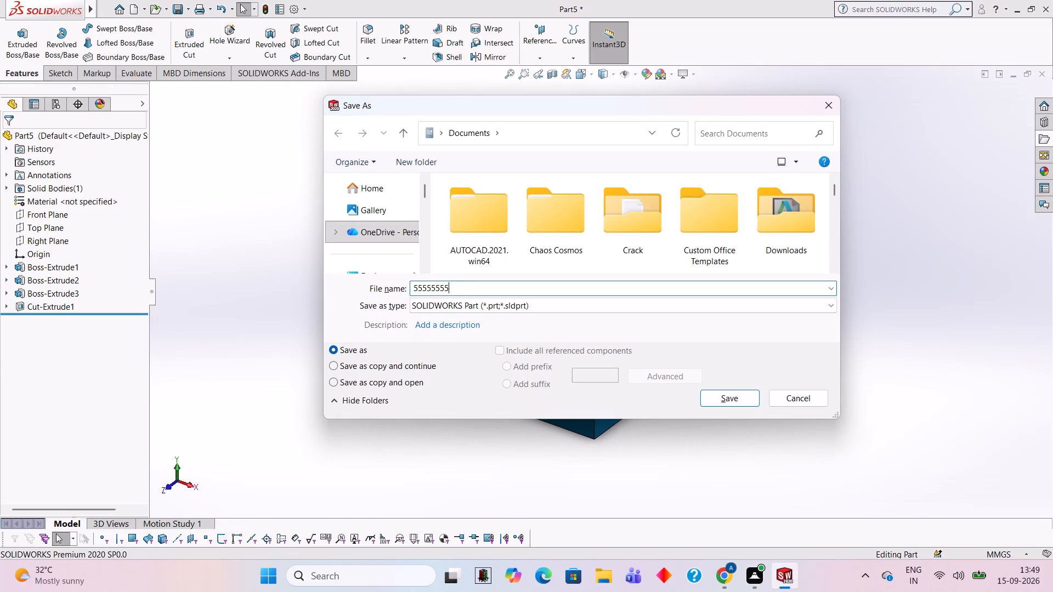
pyautogui.click(751, 399)
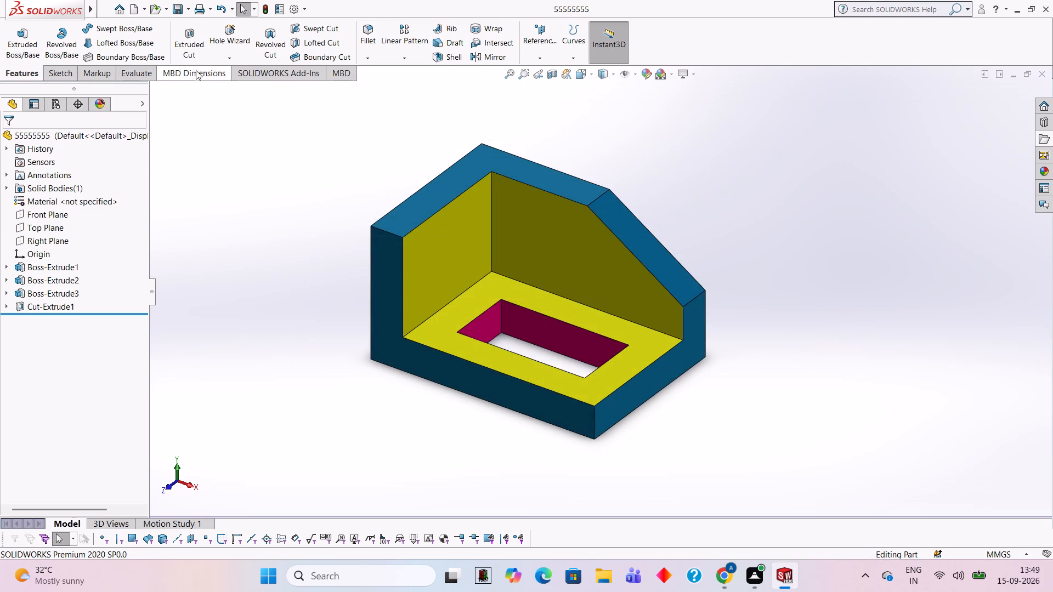
# Save a copy of the part as an Adobe Portable Document Format (*.pdf) file named 55555555 in Documents.
pyautogui.click(189, 14)
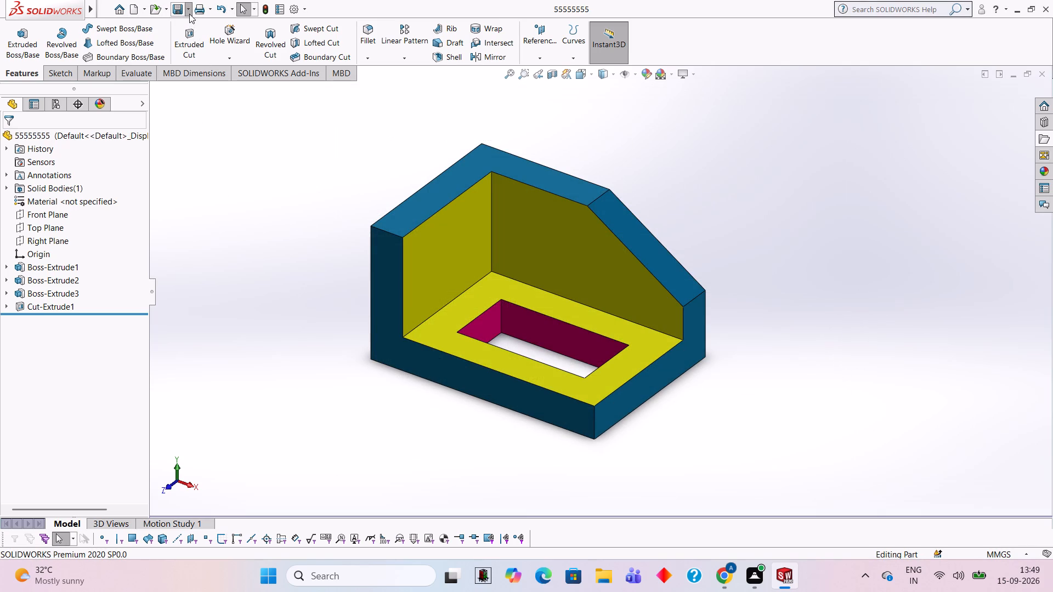
pyautogui.click(212, 35)
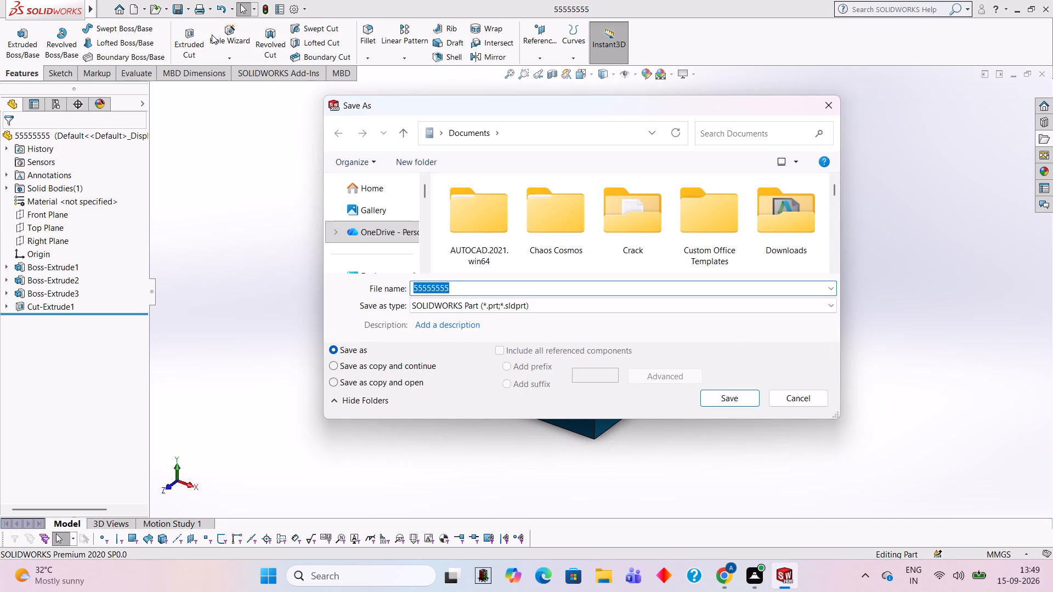
pyautogui.click(657, 303)
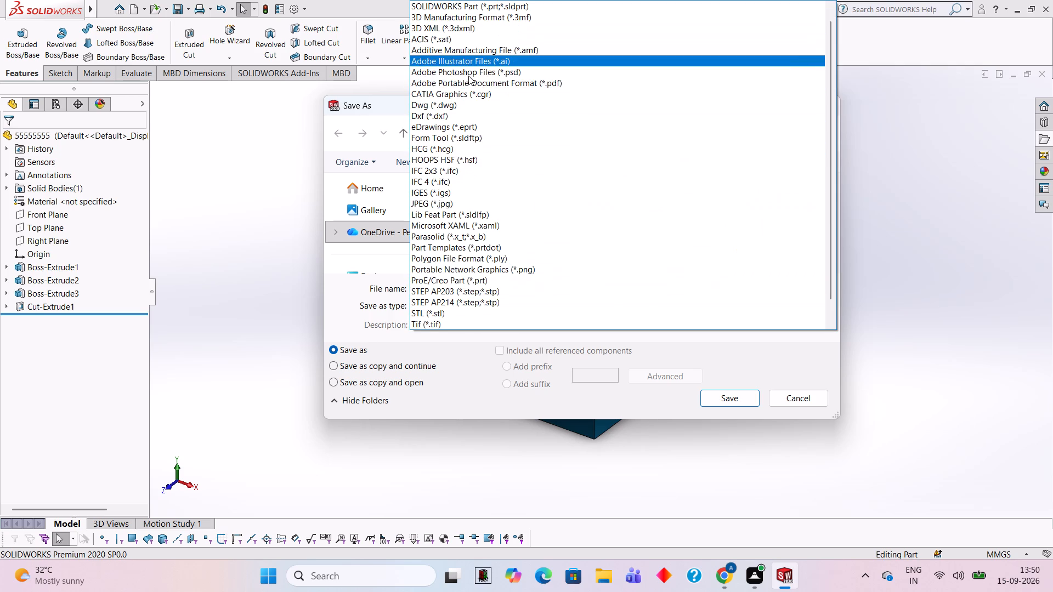
pyautogui.click(472, 86)
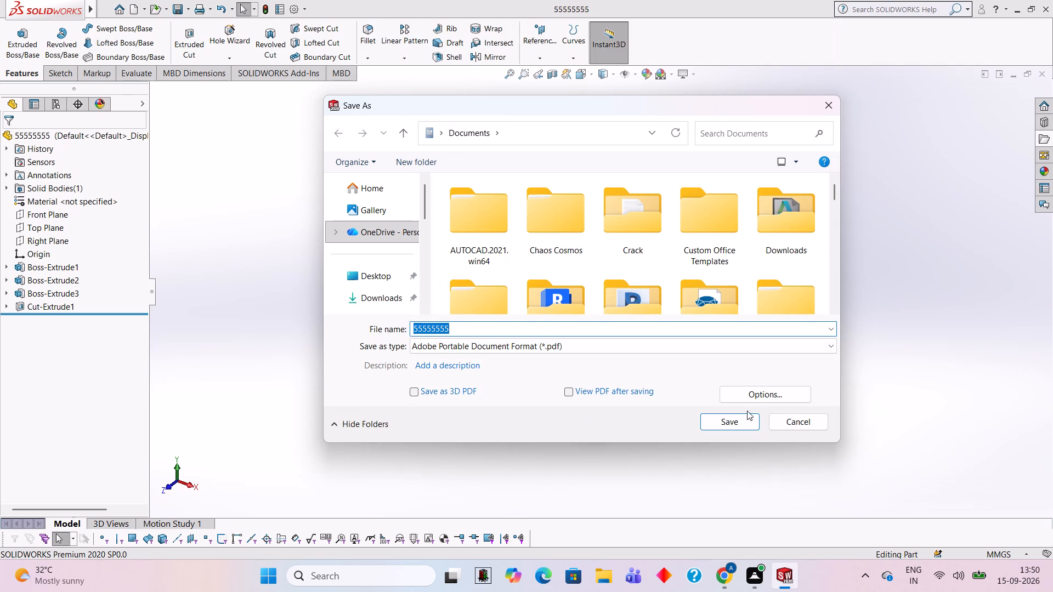
pyautogui.click(739, 416)
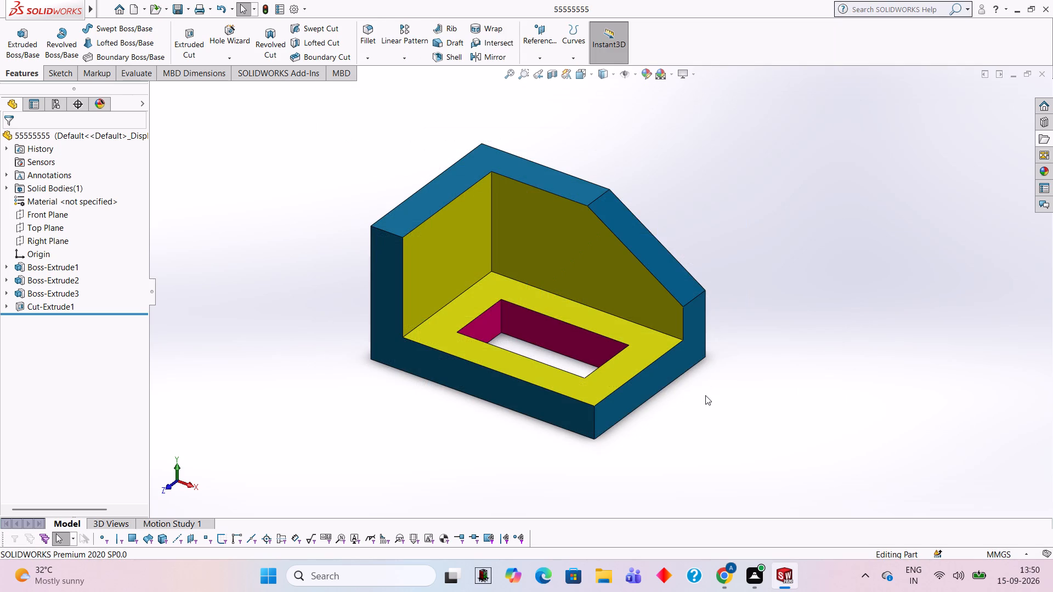